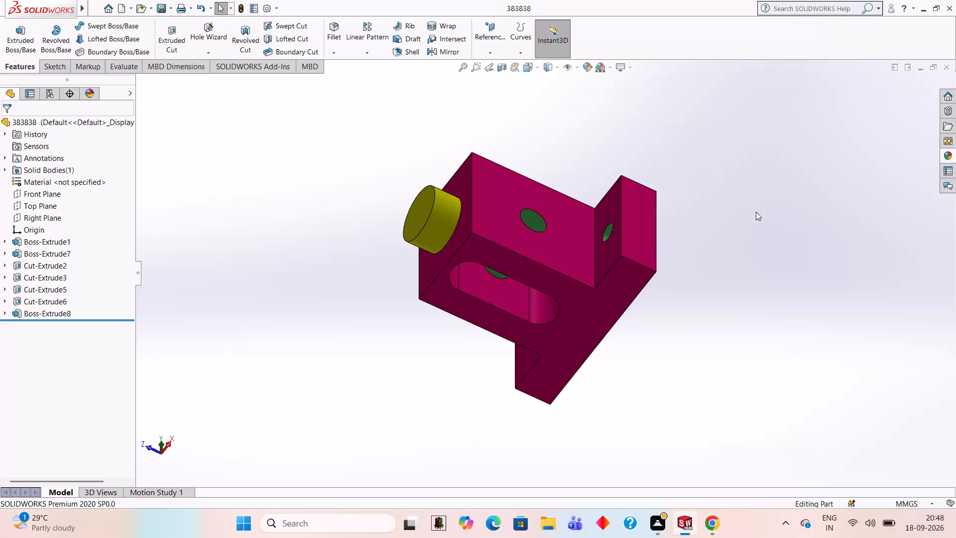
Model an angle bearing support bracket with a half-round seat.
Close the open part and create a new part document.
left_click(947, 65)
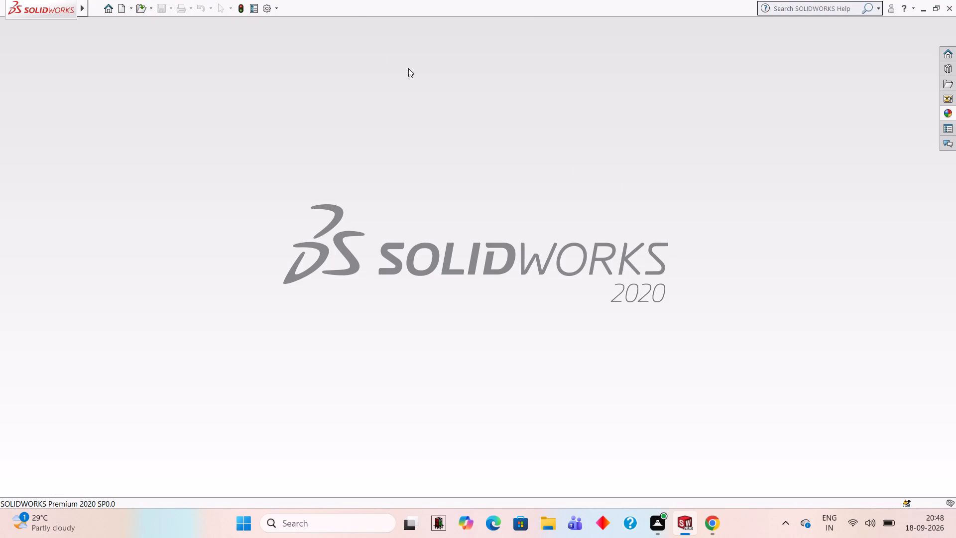
left_click(116, 12)
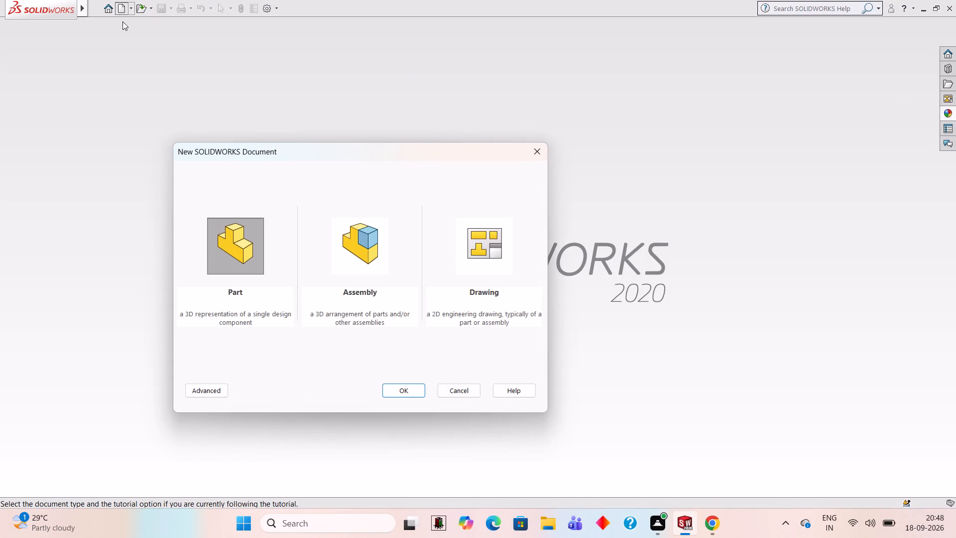
left_click(403, 390)
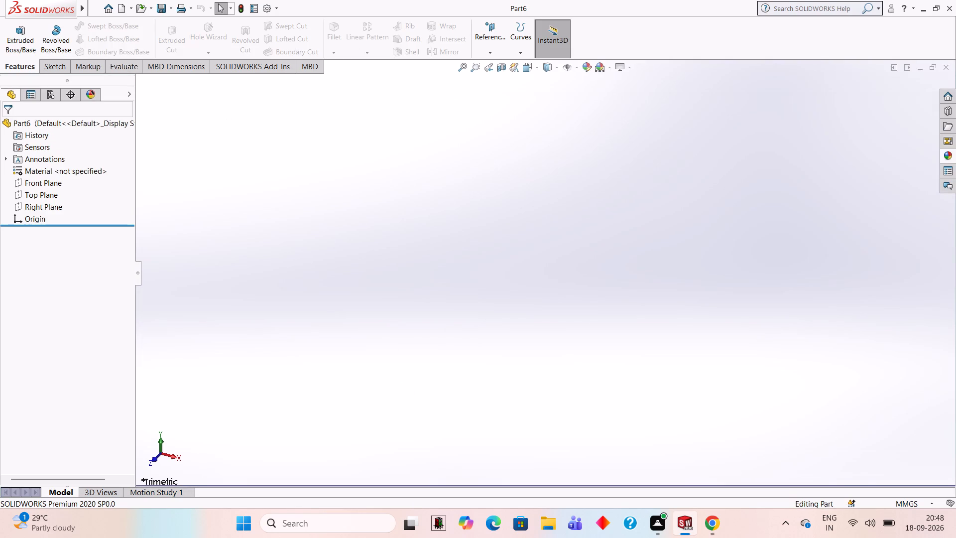
Start a new sketch on the Front Plane.
left_click(50, 183)
left_click(54, 173)
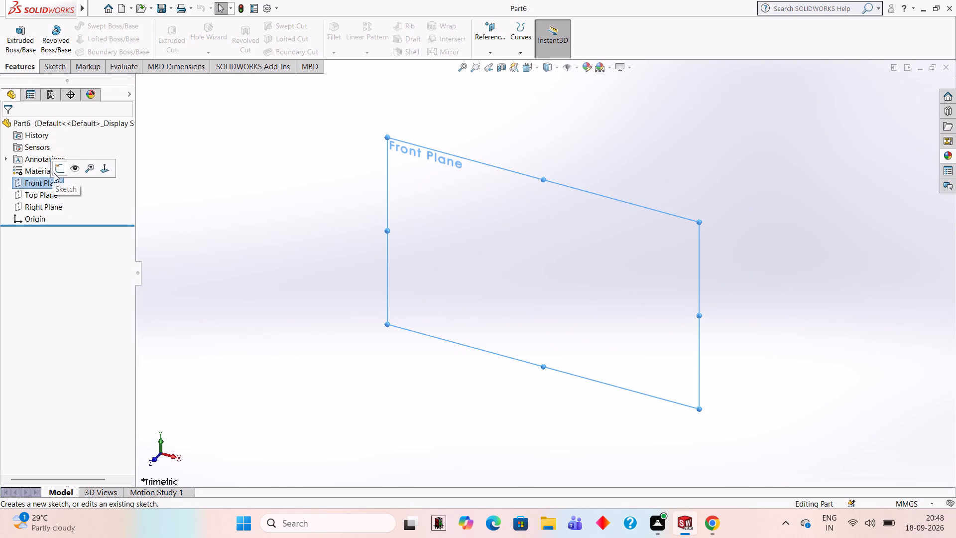
left_click(418, 293)
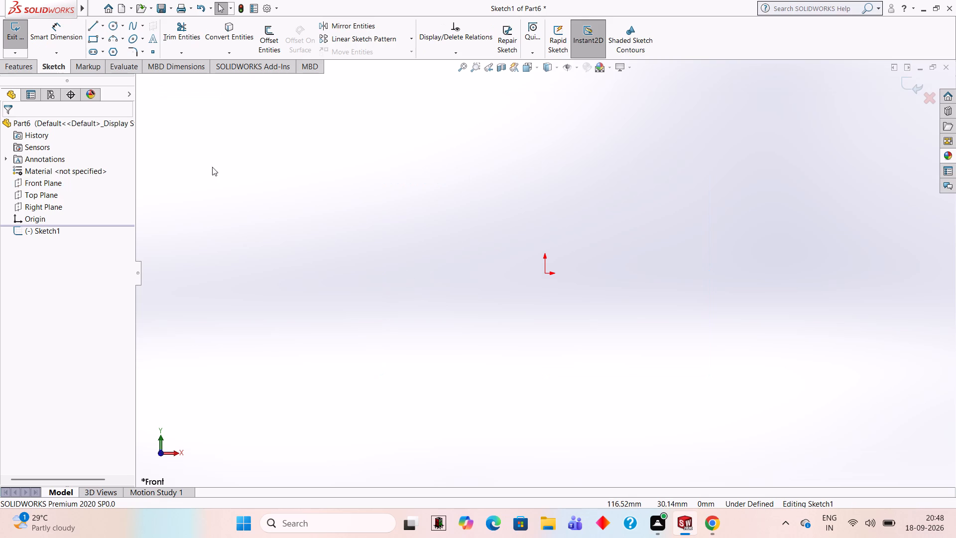
Sketch an 80 mm horizontal line from the origin in the +X direction and a 30 mm vertical line up from its end.
left_click(98, 24)
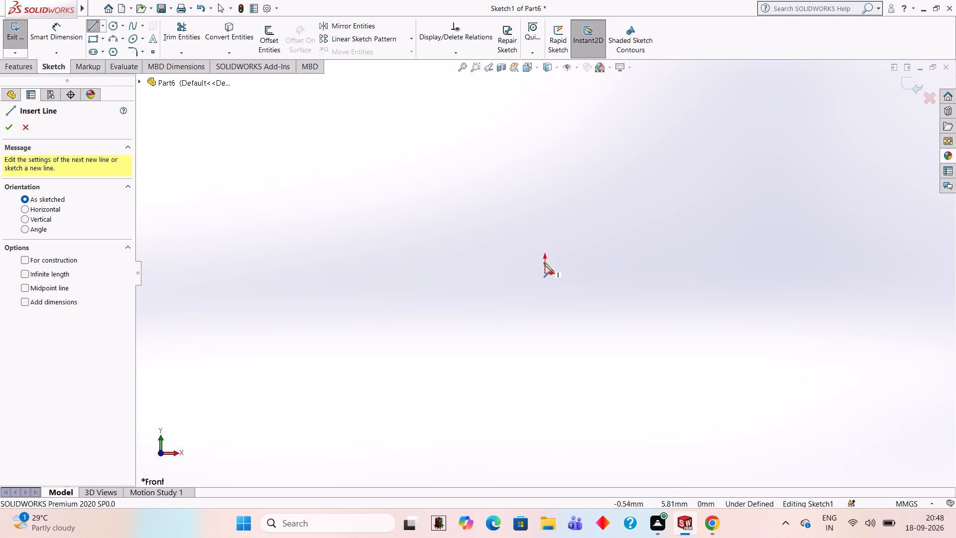
left_click(545, 272)
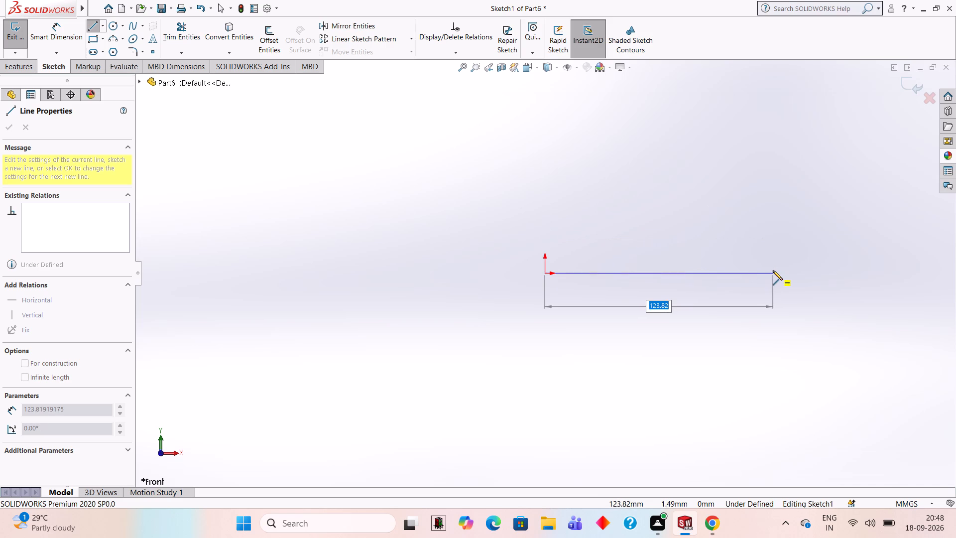
type("80")
key("Return")
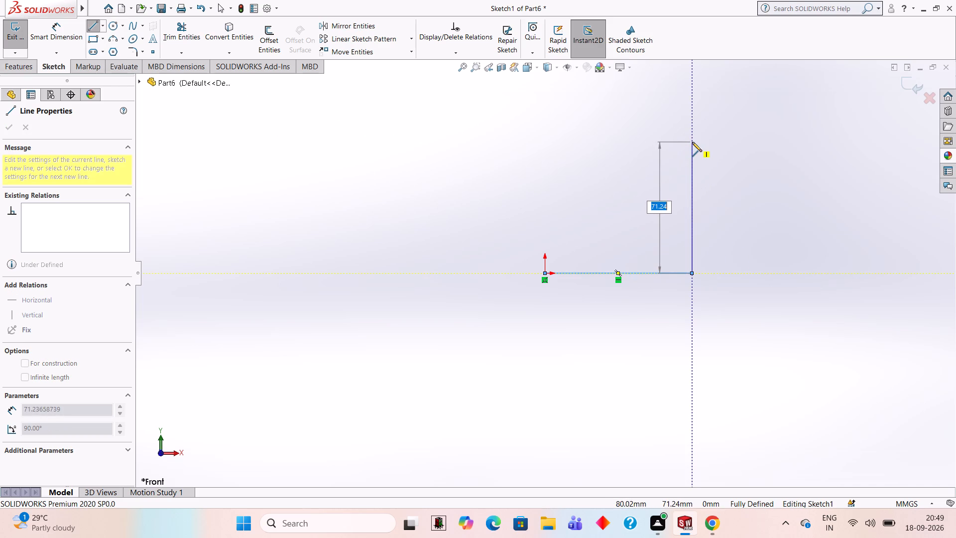
type("30")
key("Return")
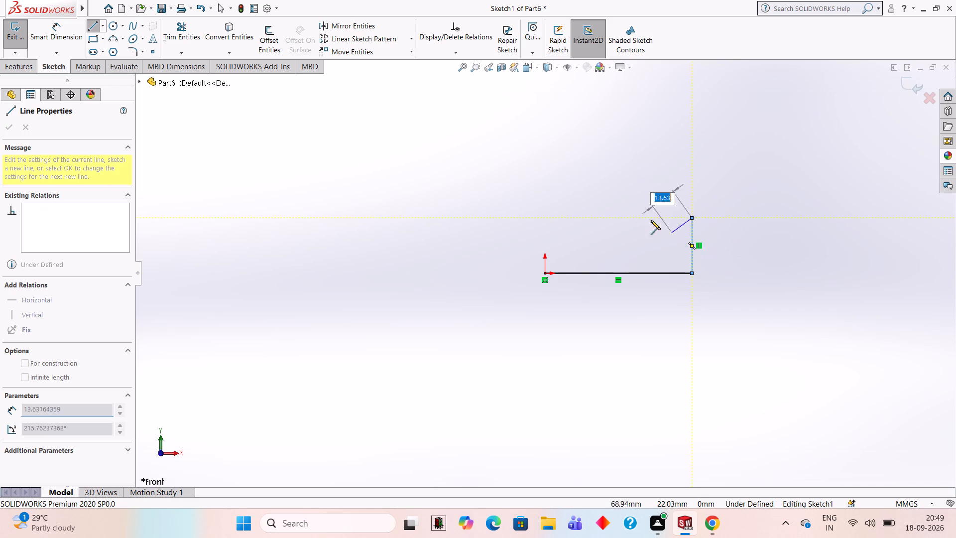
key("Escape")
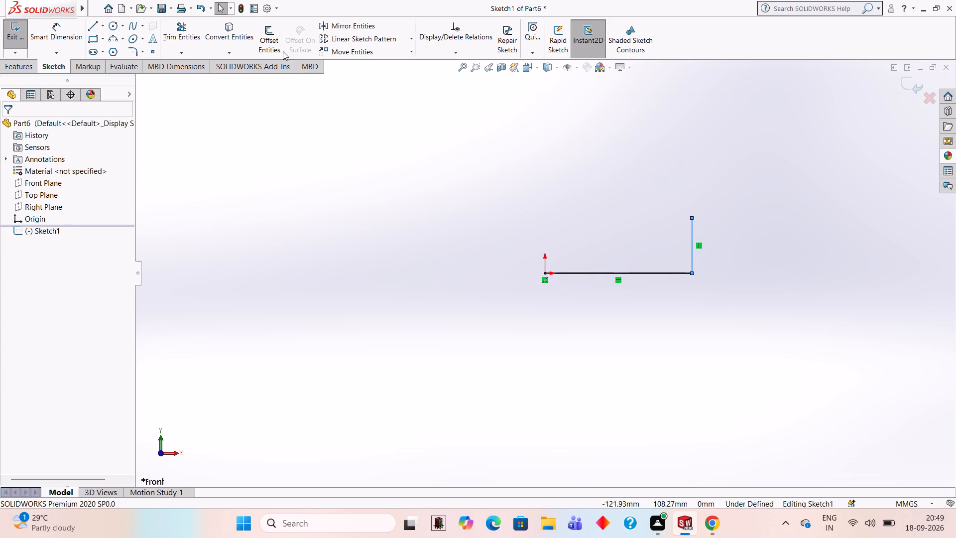
Sketch a 30 mm vertical line upward from the origin.
left_click(88, 22)
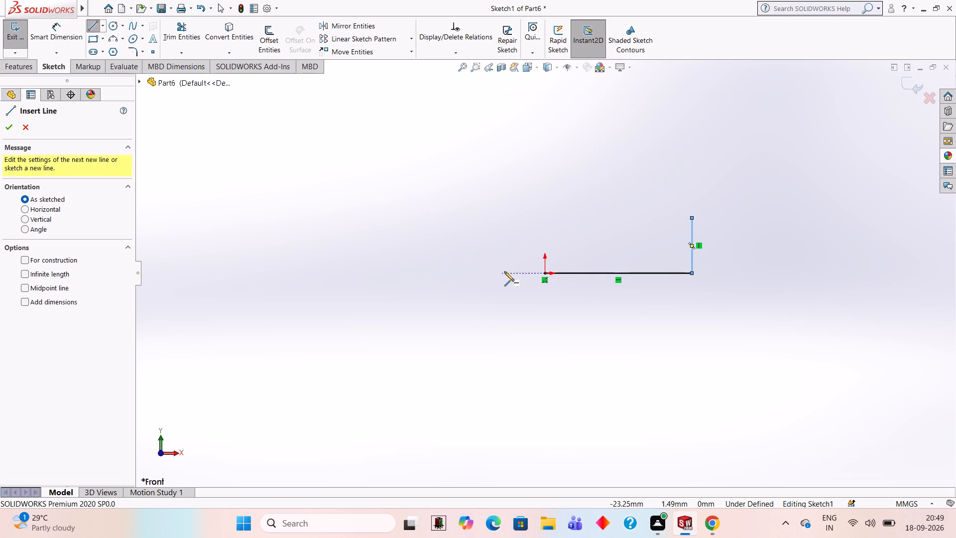
left_click(543, 275)
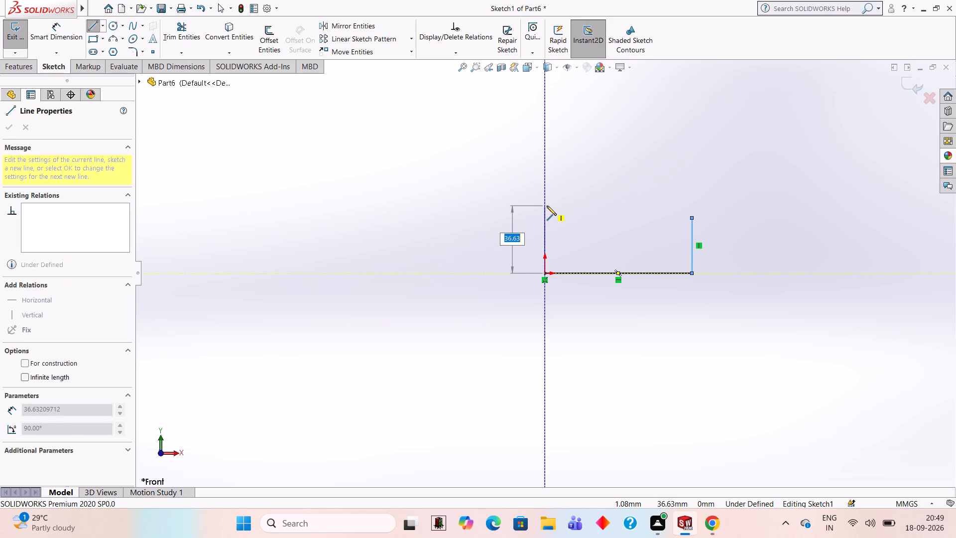
type("30")
key("Return")
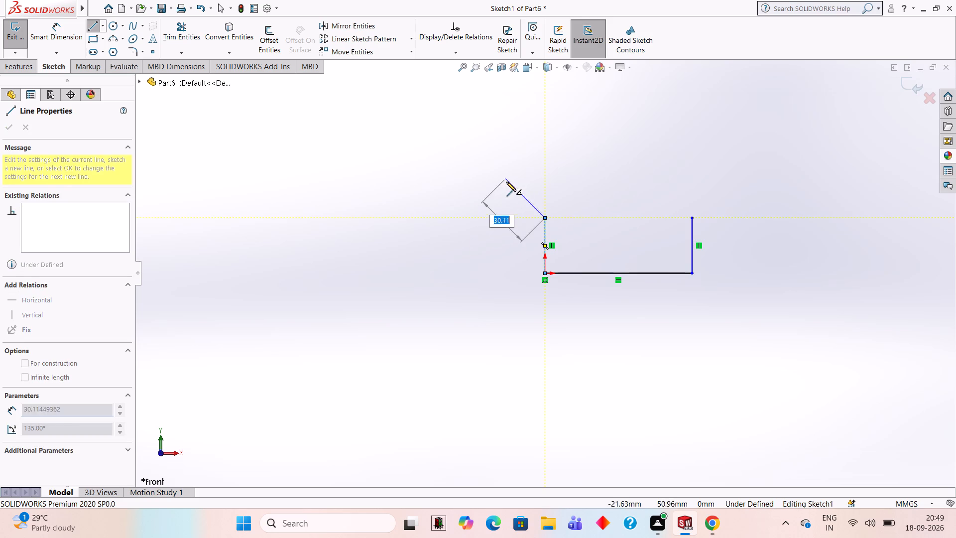
scroll(584, 224, "down", 1)
scroll(584, 224, "up", 2)
scroll(584, 224, "down", 4)
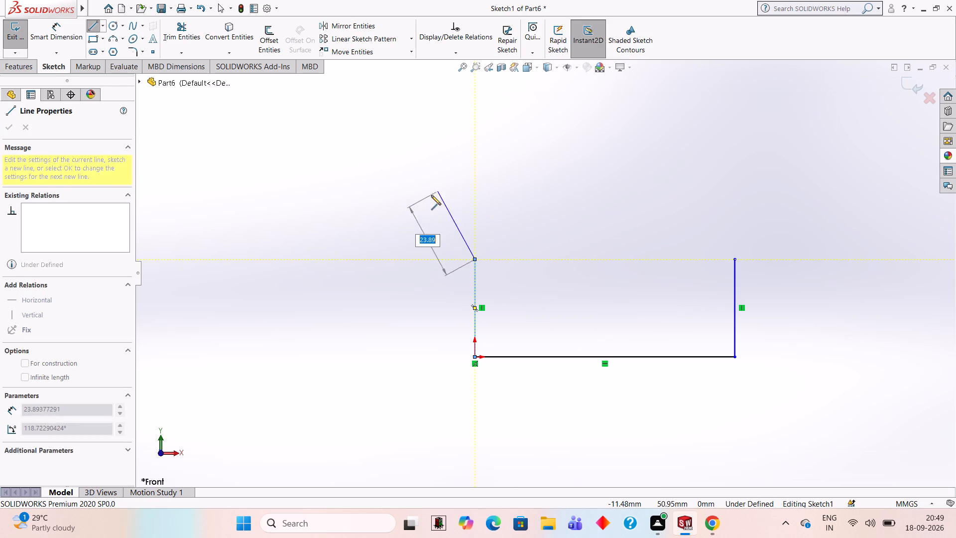
key("Escape")
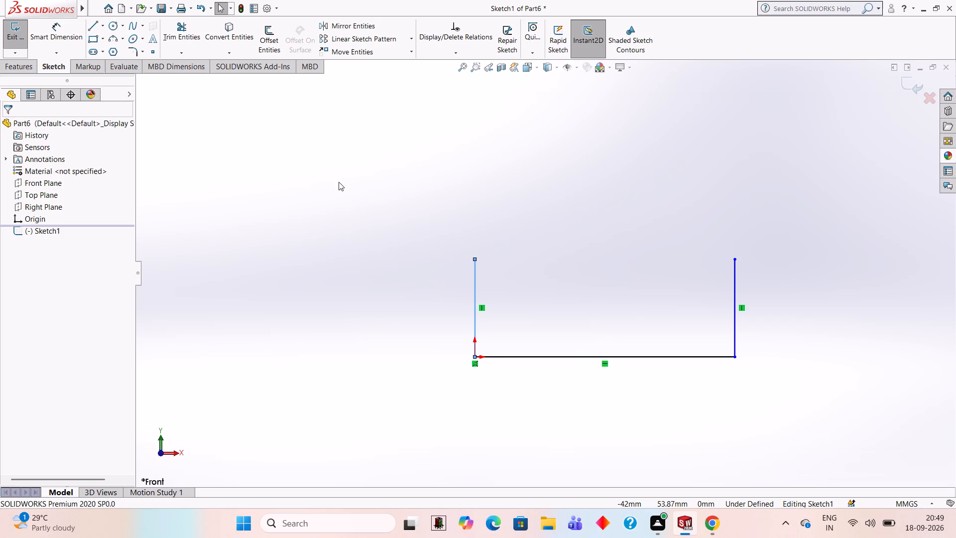
Sketch a 10 mm horizontal line from the origin along the 80 mm base line.
left_click(112, 31)
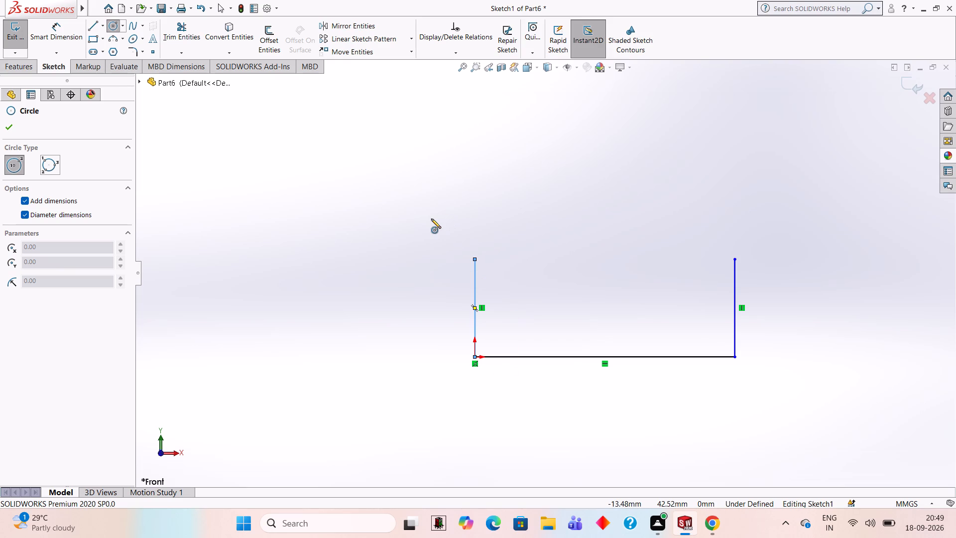
key("Escape")
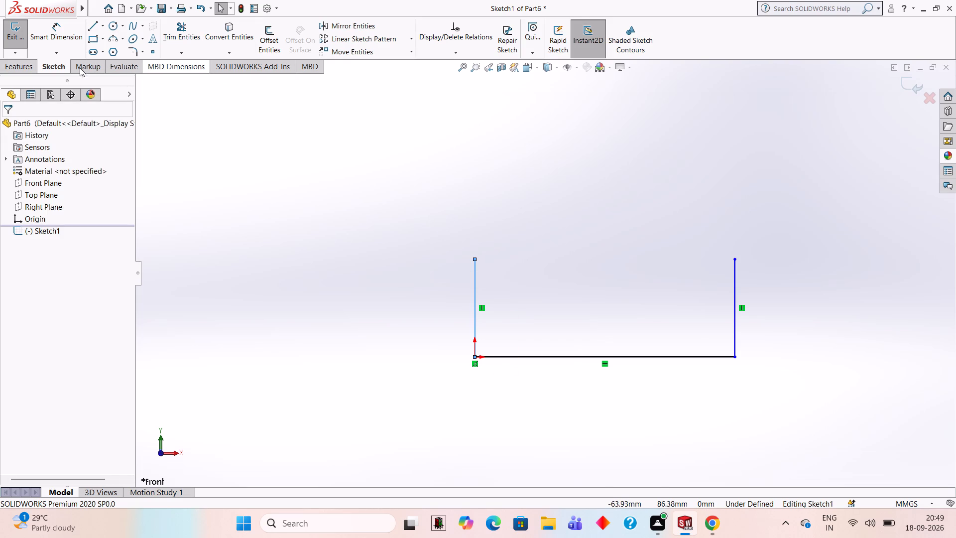
left_click(96, 24)
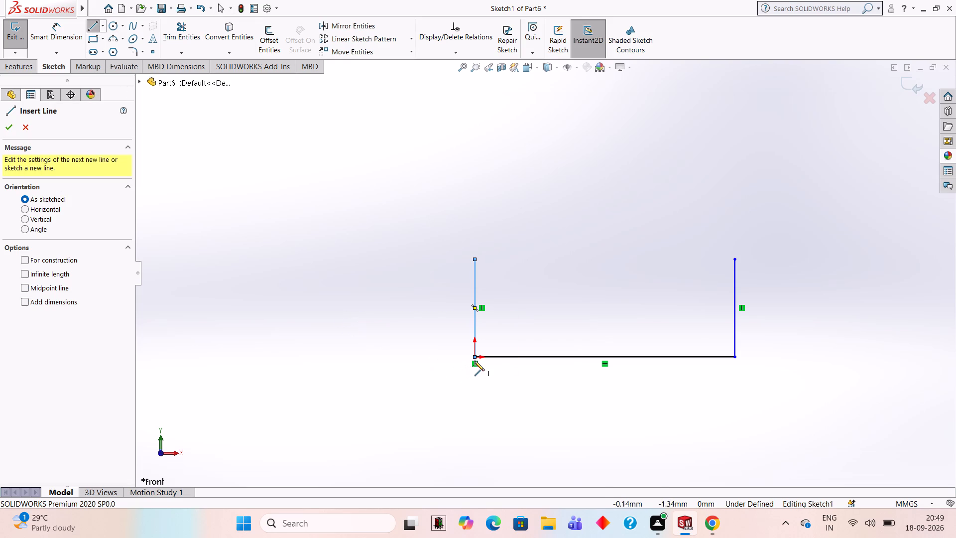
left_click(475, 357)
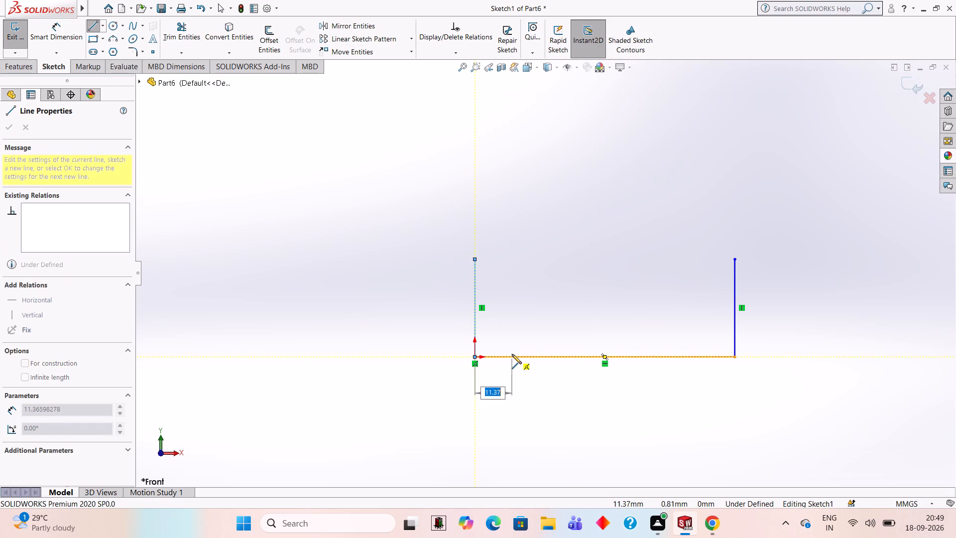
type("10")
key("Return")
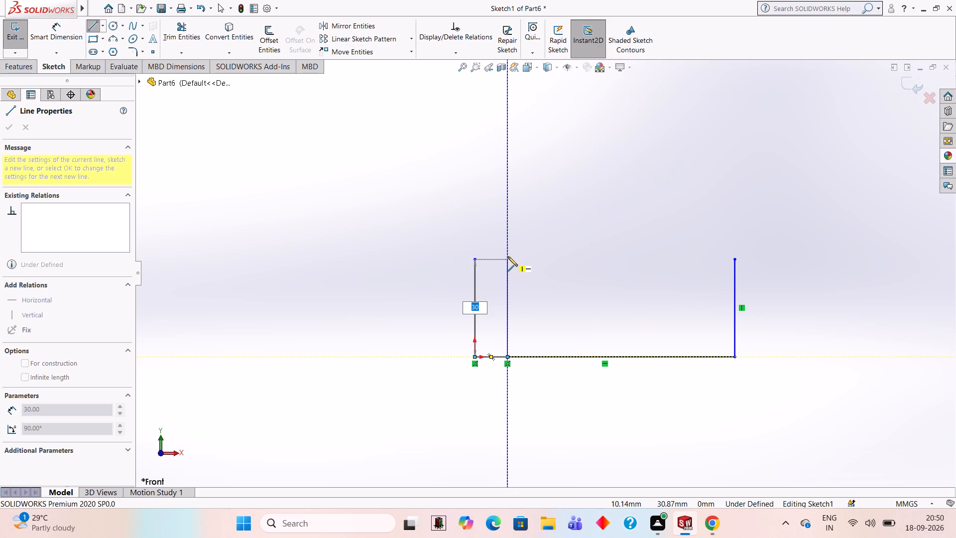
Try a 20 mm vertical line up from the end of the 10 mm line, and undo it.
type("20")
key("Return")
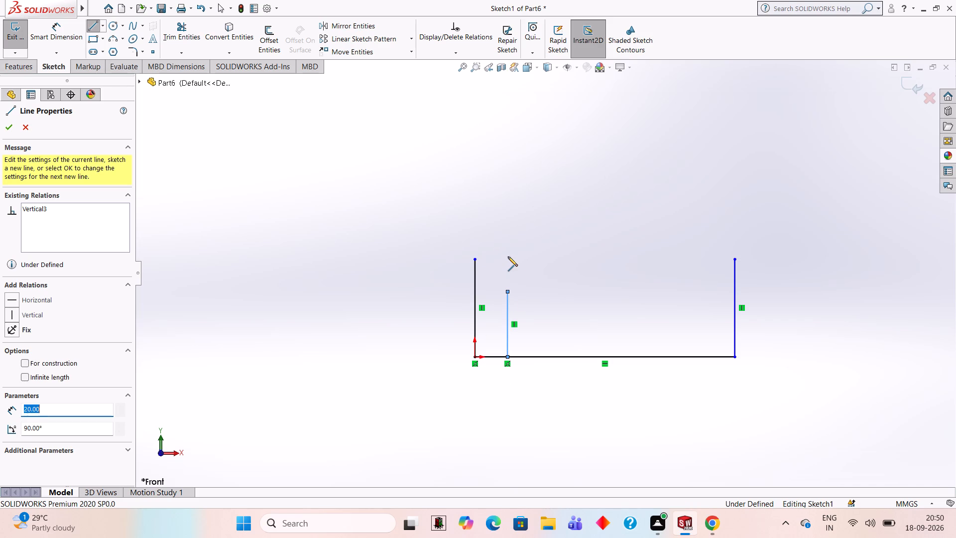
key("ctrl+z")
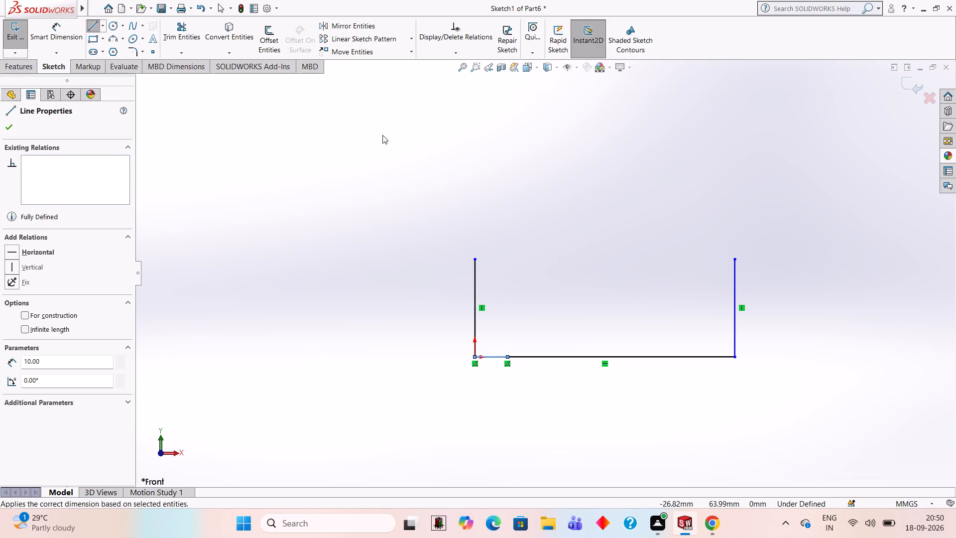
Sketch a 30 mm vertical line upward from the end of the 10 mm line on the base.
left_click(93, 22)
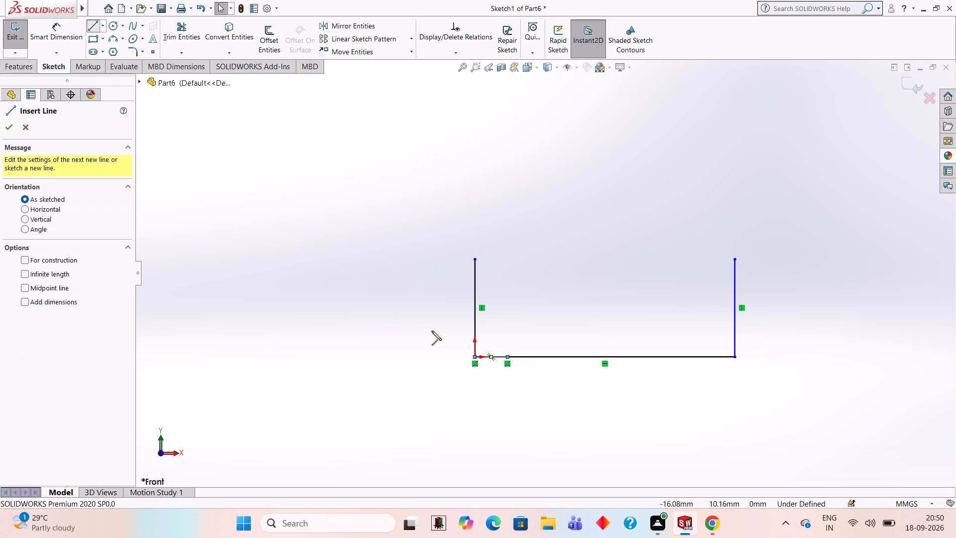
left_click(507, 355)
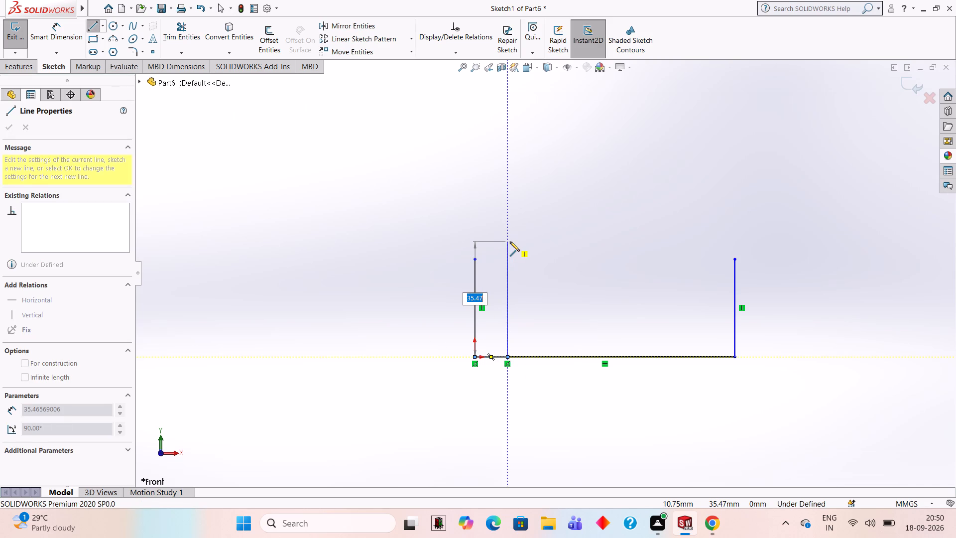
type("30")
key("Return")
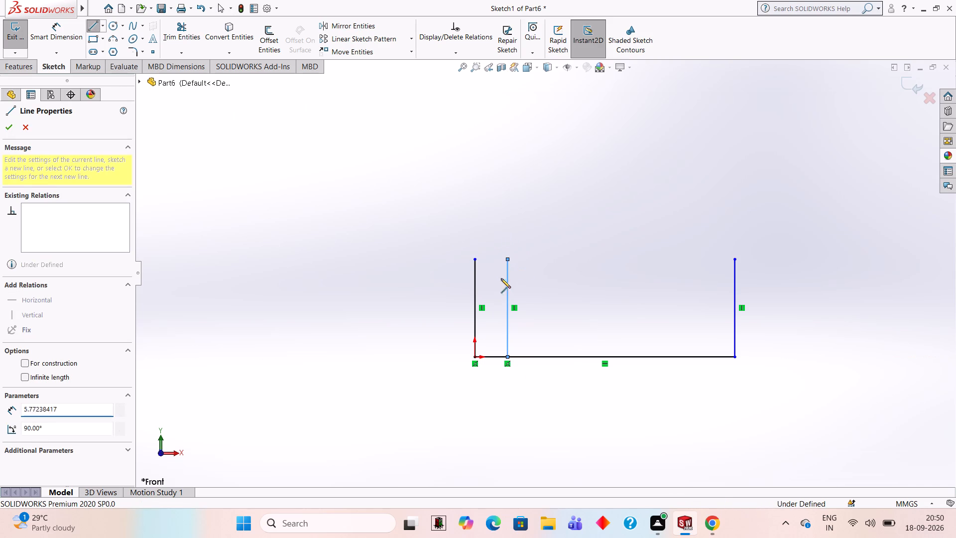
key("Escape")
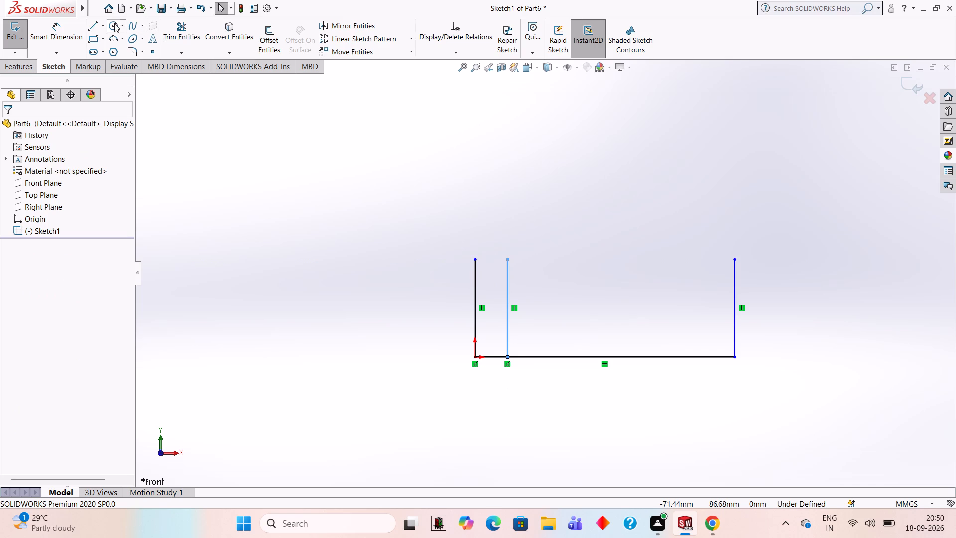
Sketch a 10 mm diameter circle centred on the top end of the inner 30 mm vertical line.
left_click(114, 24)
left_click(508, 260)
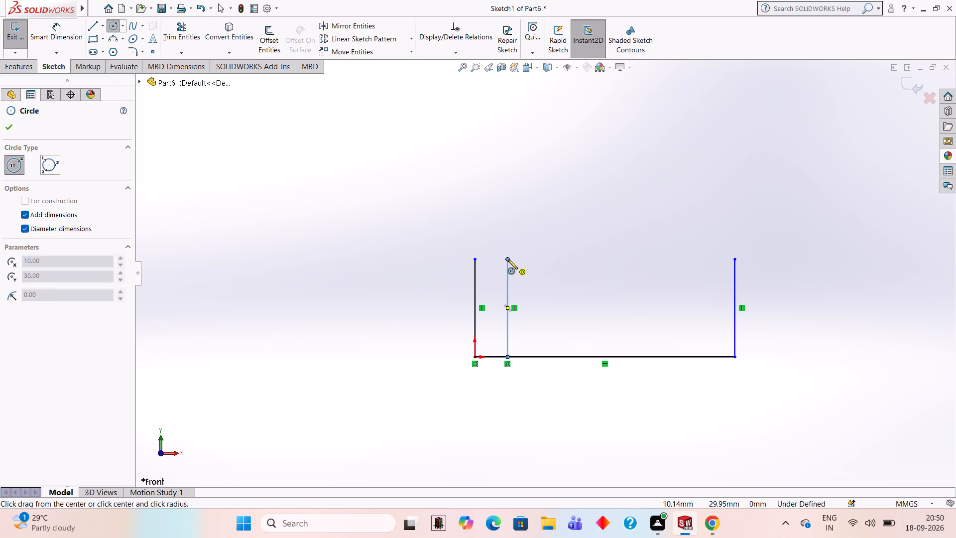
type("10")
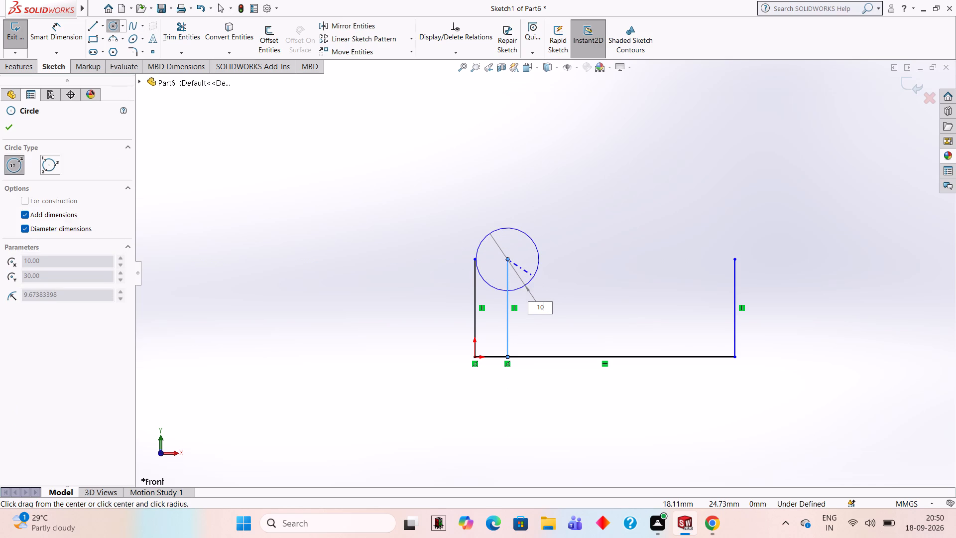
key("Return")
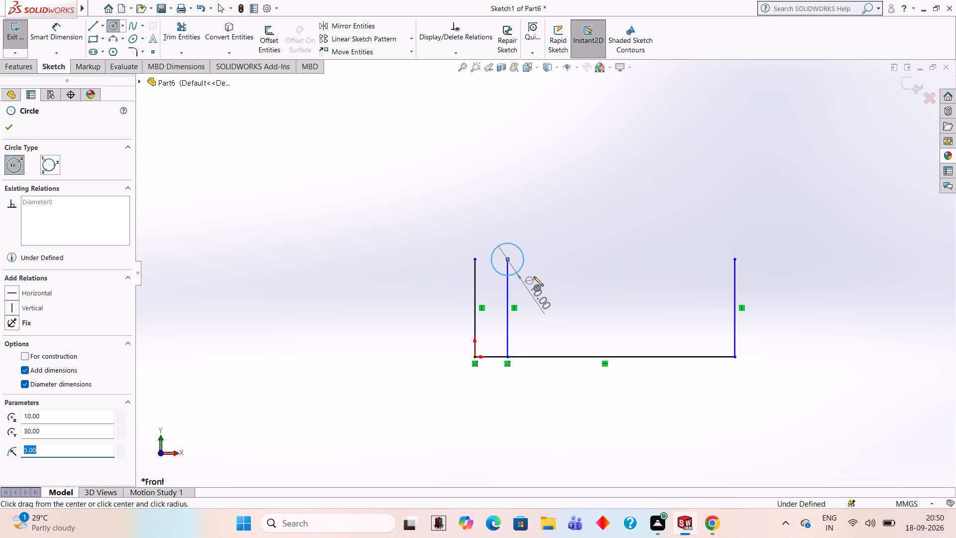
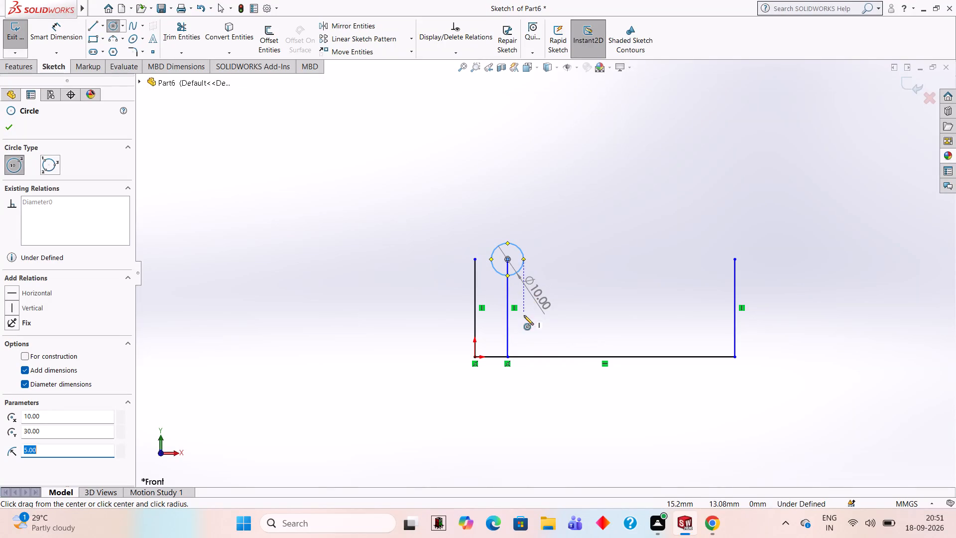
Undo the 10 mm circle, the inner 30 mm vertical line and the 10 mm line along the base.
key("ctrl+z")
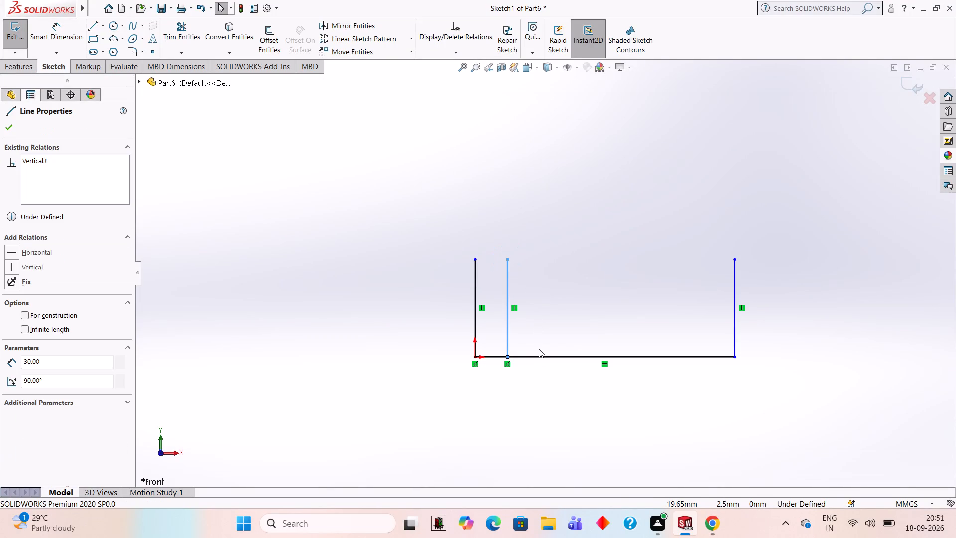
key("ctrl+z")
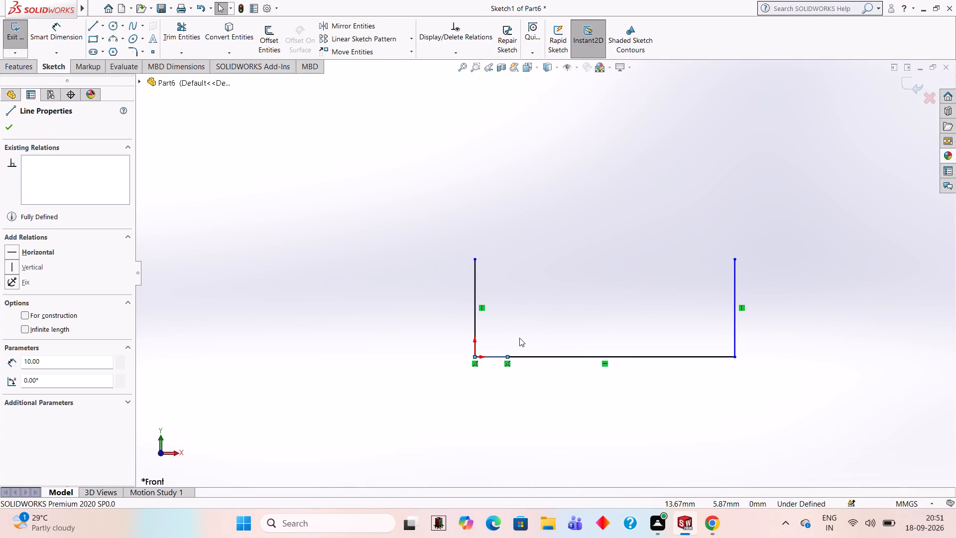
key("ctrl+z")
Sketch a 5 mm horizontal line from the origin along the base, continuing into a 30 mm vertical line upward.
left_click(96, 22)
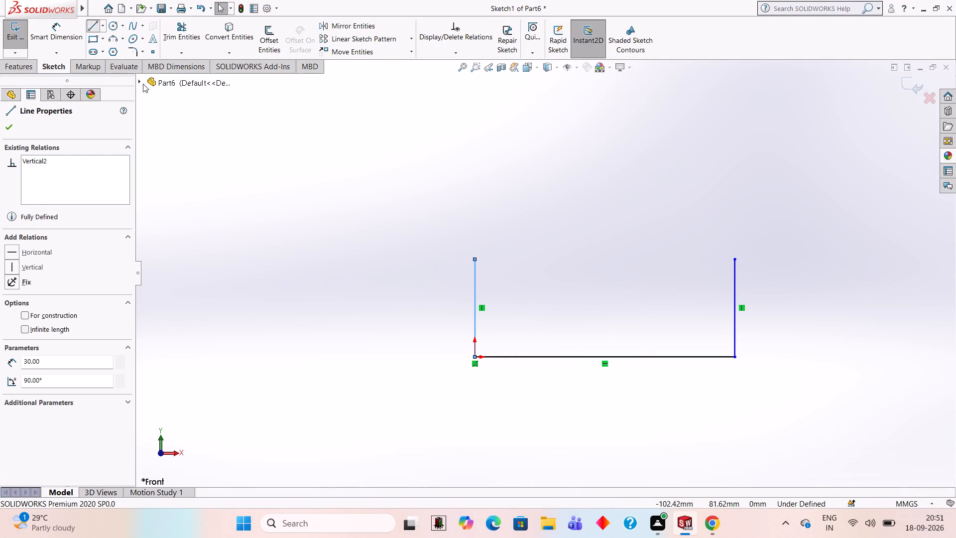
left_click(473, 355)
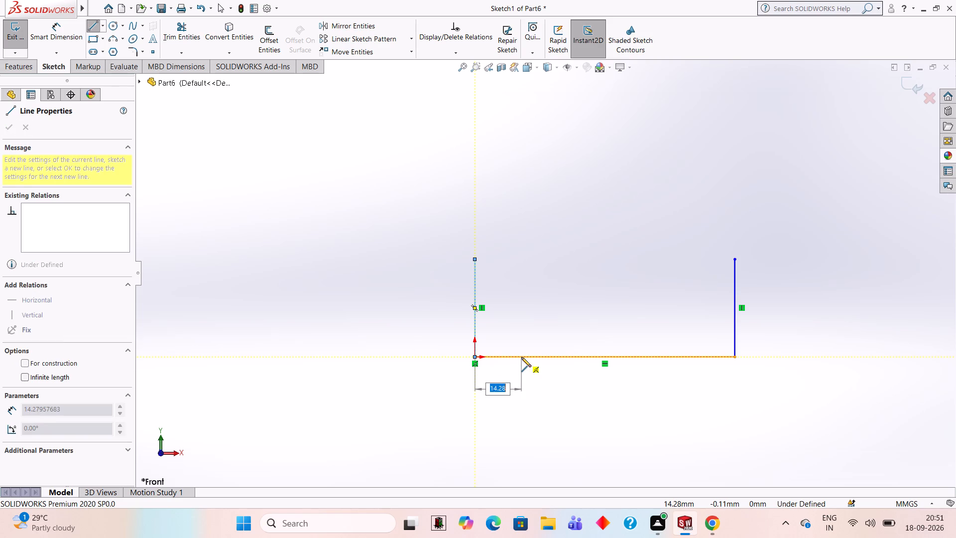
key("5")
key("Return")
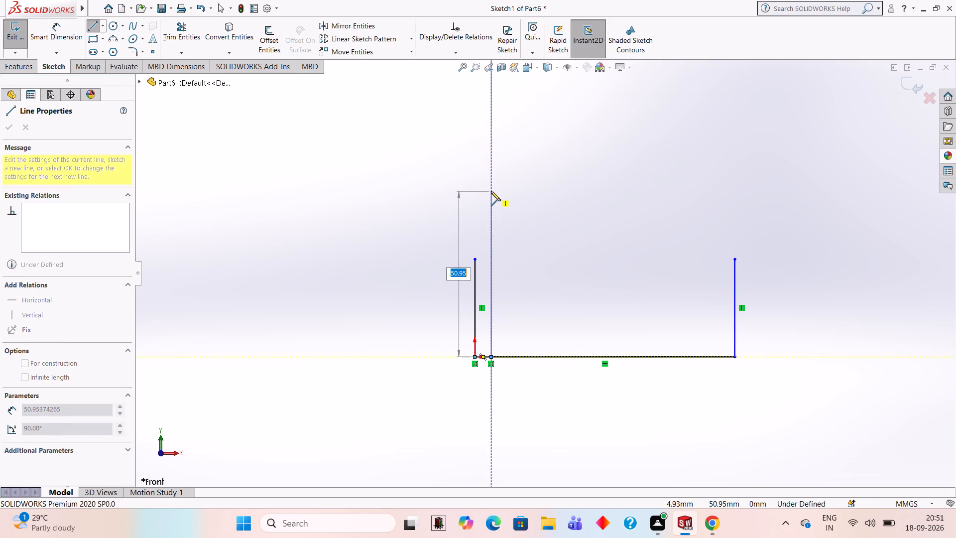
key("1")
key("BackSpace")
type("30")
key("Return")
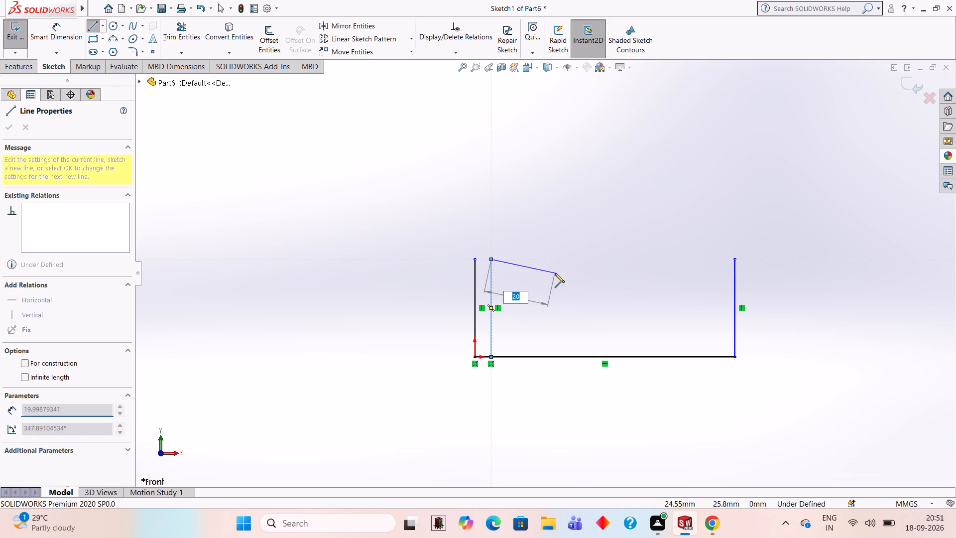
key("Escape")
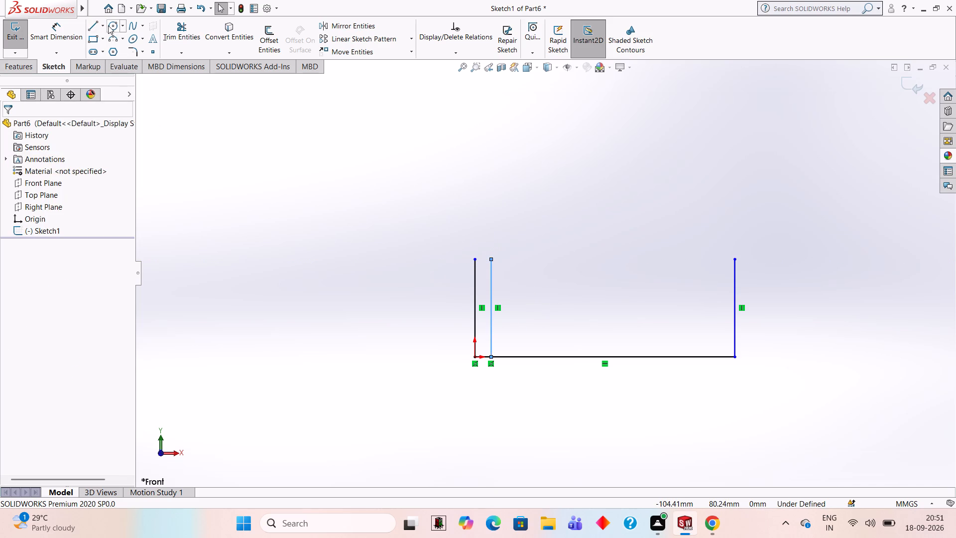
Sketch a 10 mm diameter circle centred on the top end of the inner 30 mm vertical line.
left_click(108, 25)
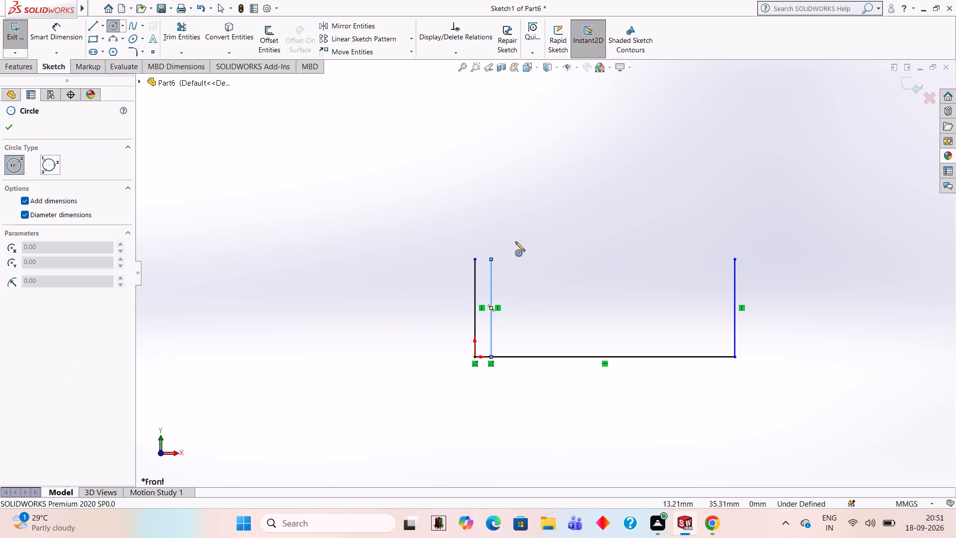
left_click(492, 259)
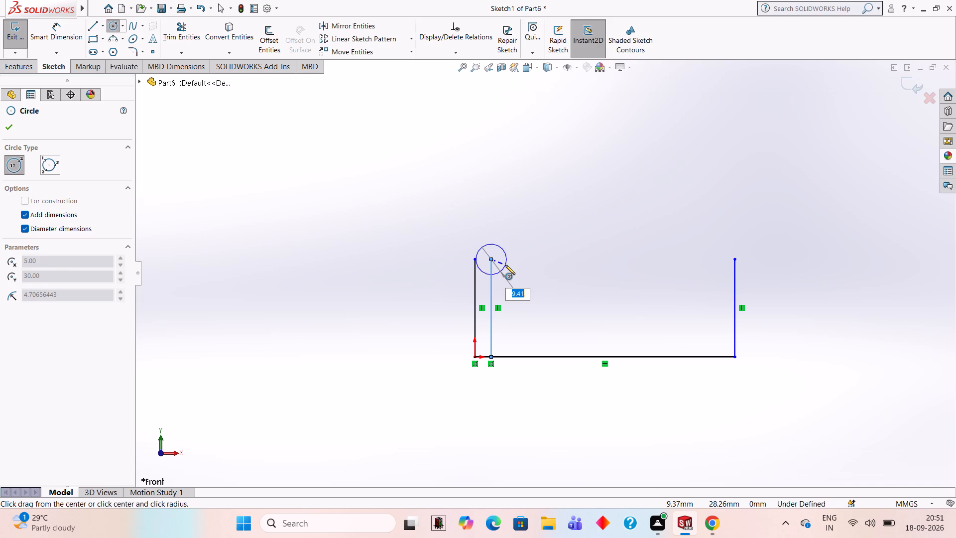
type("10")
key("Return")
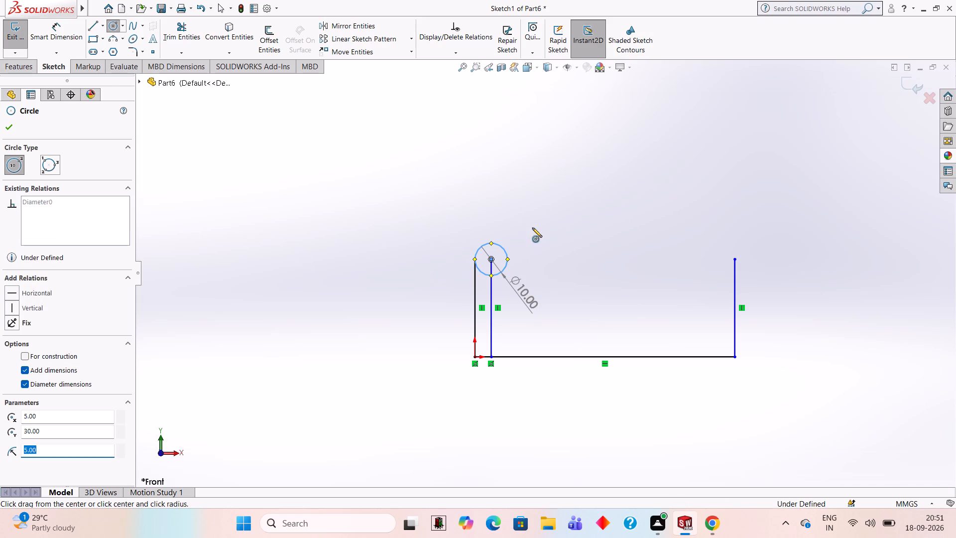
key("Escape")
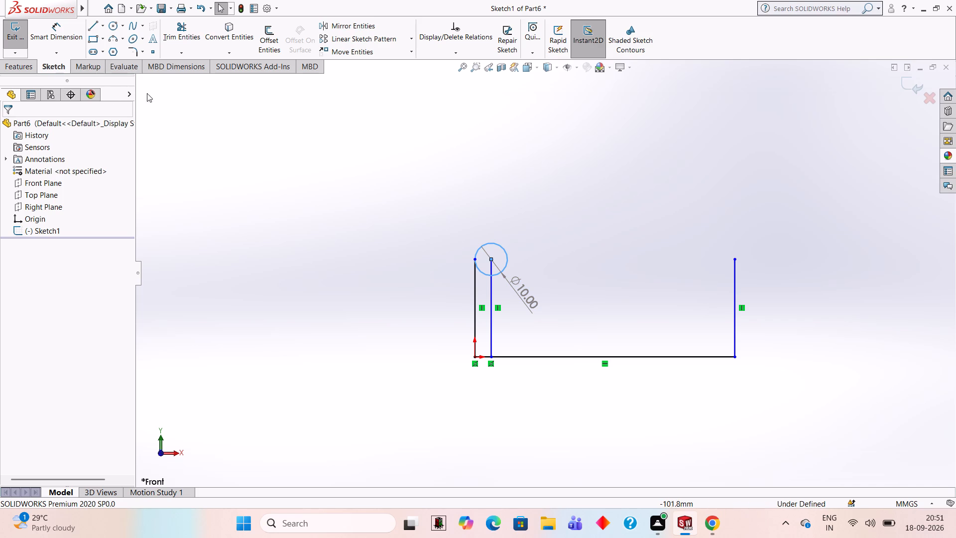
left_click(297, 109)
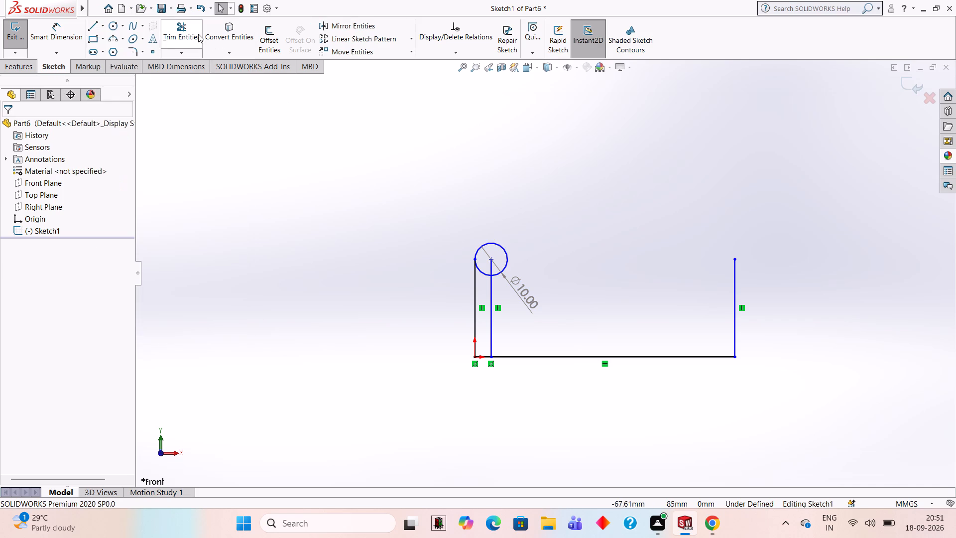
Trim away the inner 30 mm vertical line, both below the circle and inside it.
left_click(198, 34)
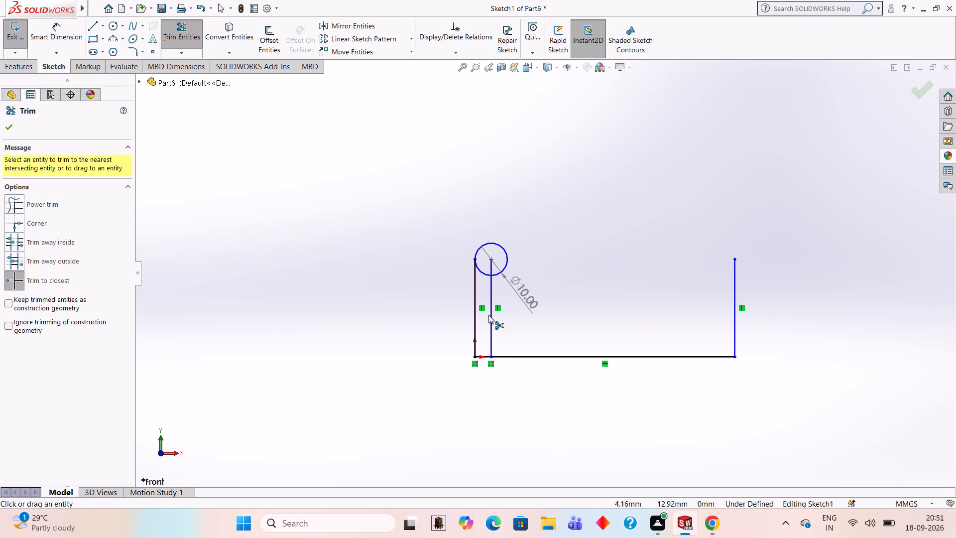
left_click(492, 317)
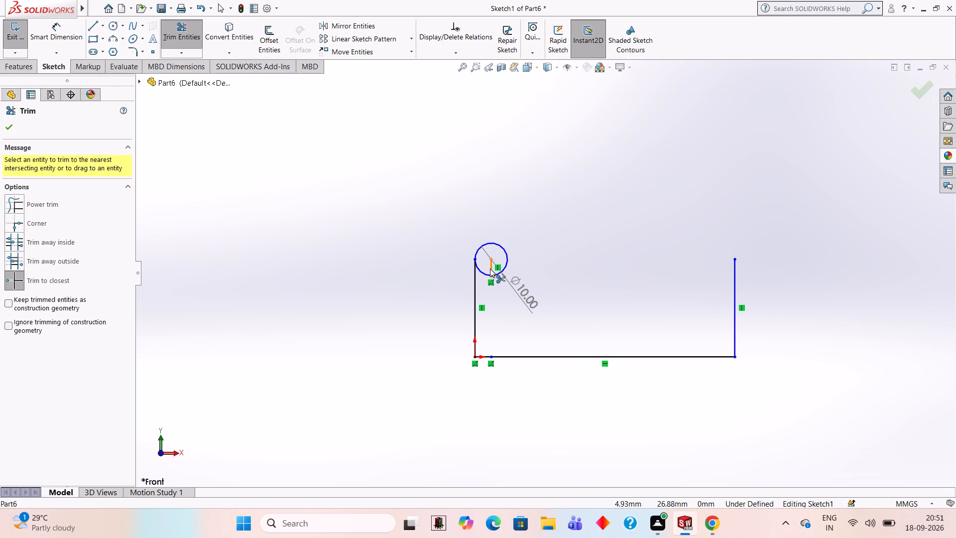
left_click(490, 269)
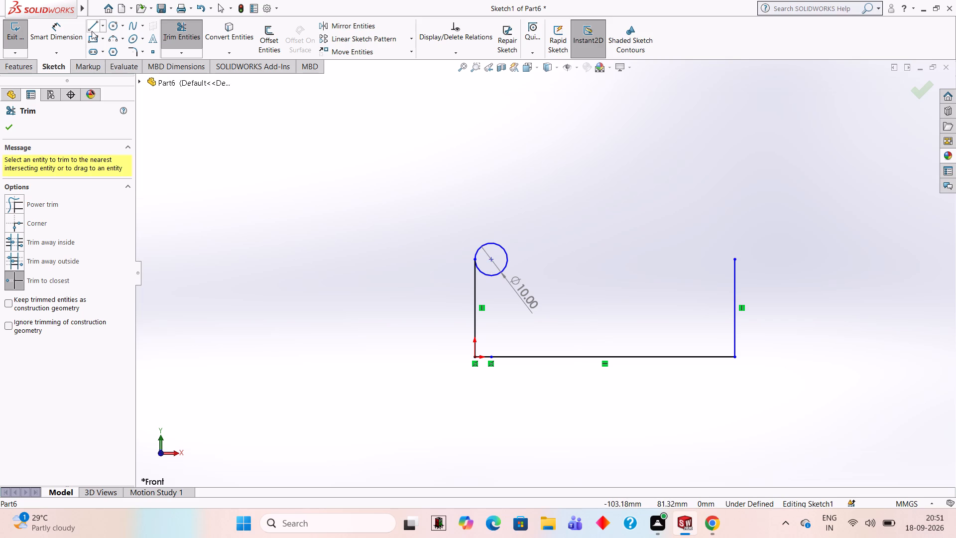
Sketch a horizontal line joining the top ends of the two outer vertical lines to close the rectangle.
left_click(92, 28)
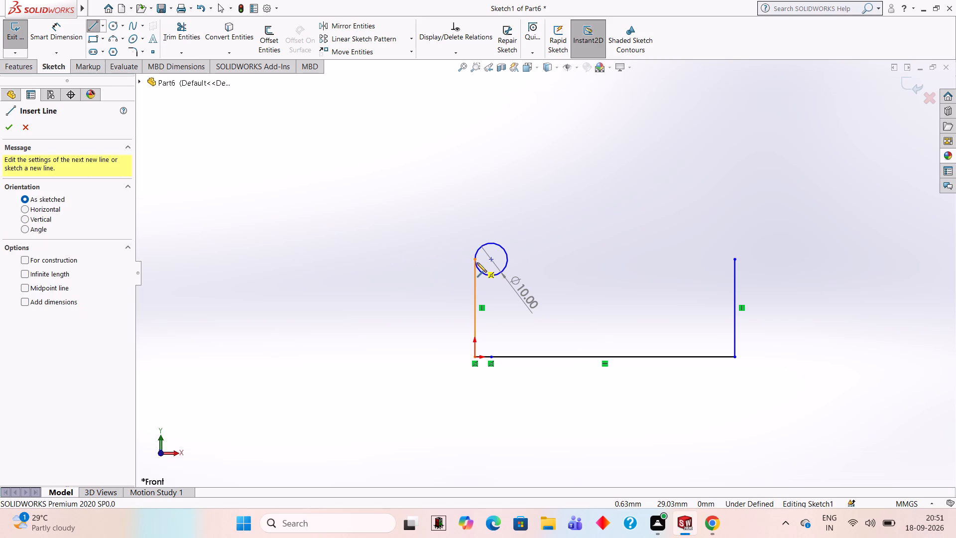
left_click(473, 259)
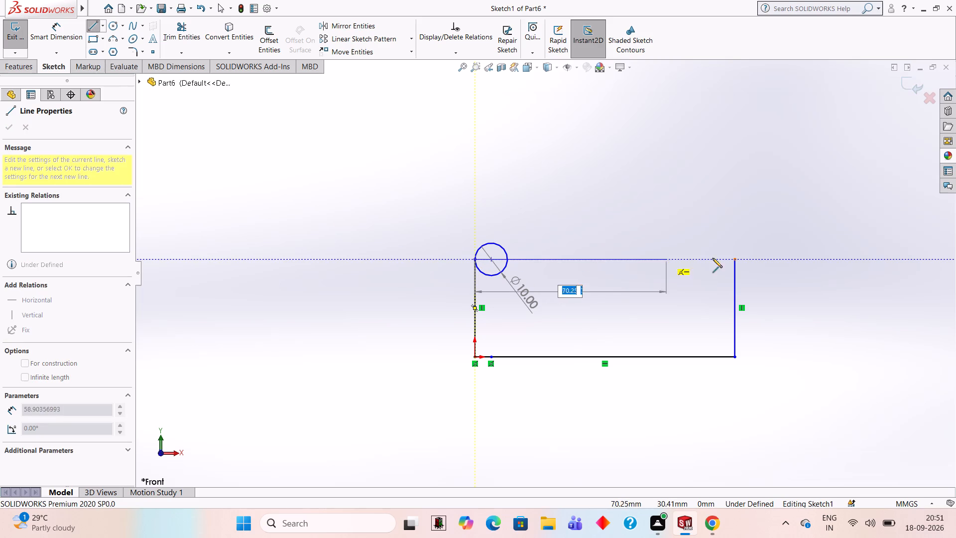
left_click(735, 258)
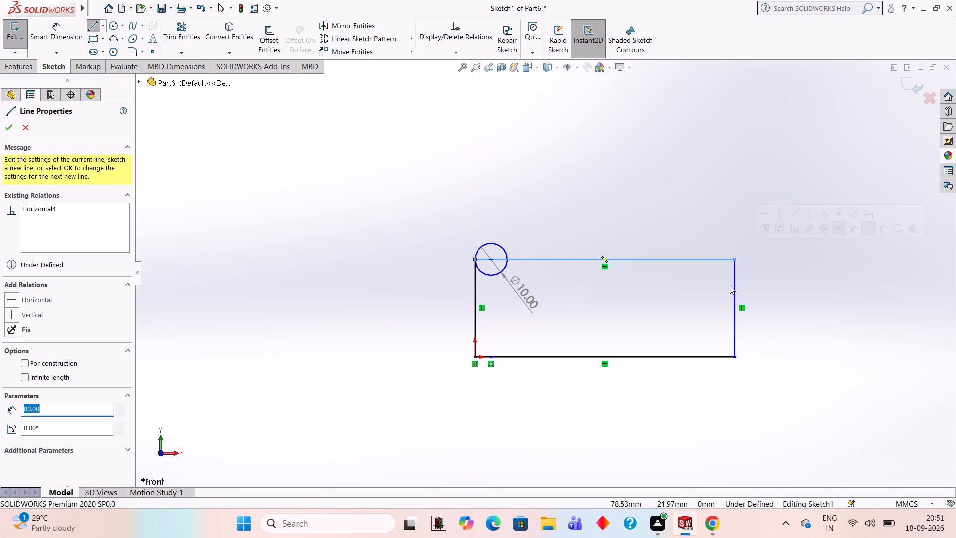
key("Escape")
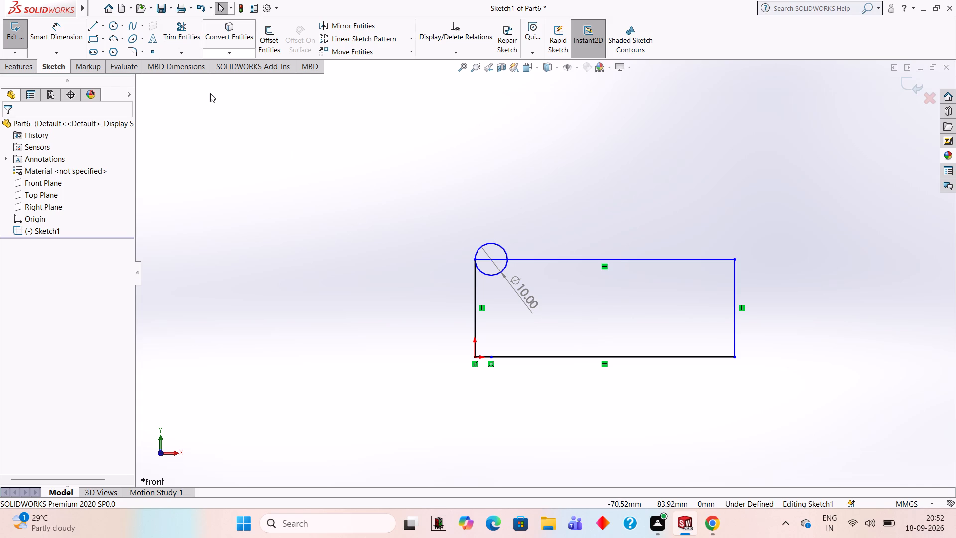
Sketch a 5 mm line inward along the base from its far end, continuing into a 40 mm vertical line upward.
left_click(95, 23)
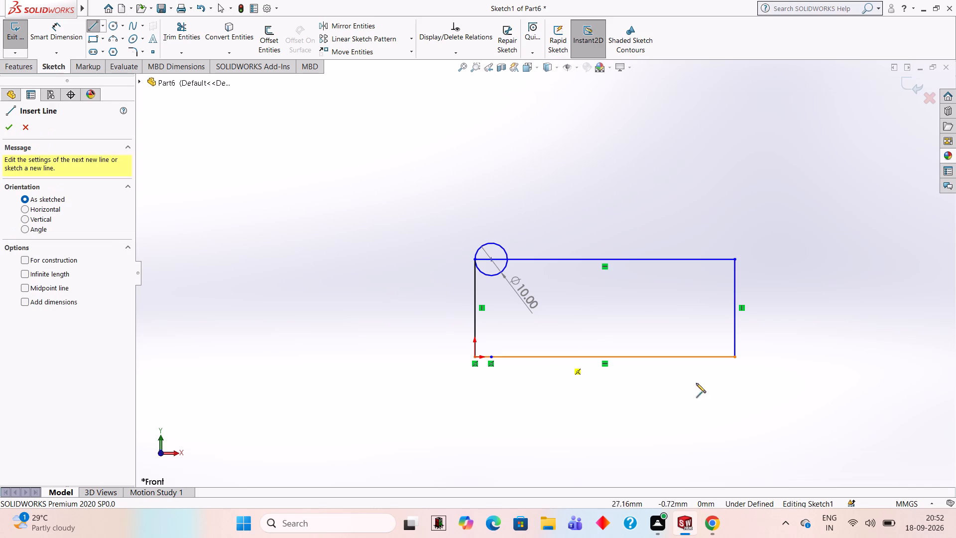
left_click(734, 356)
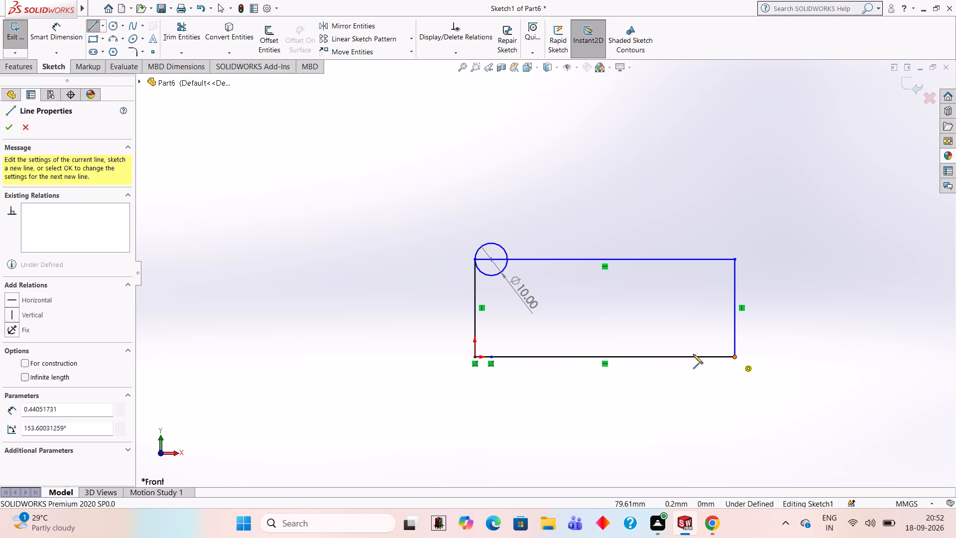
key("5")
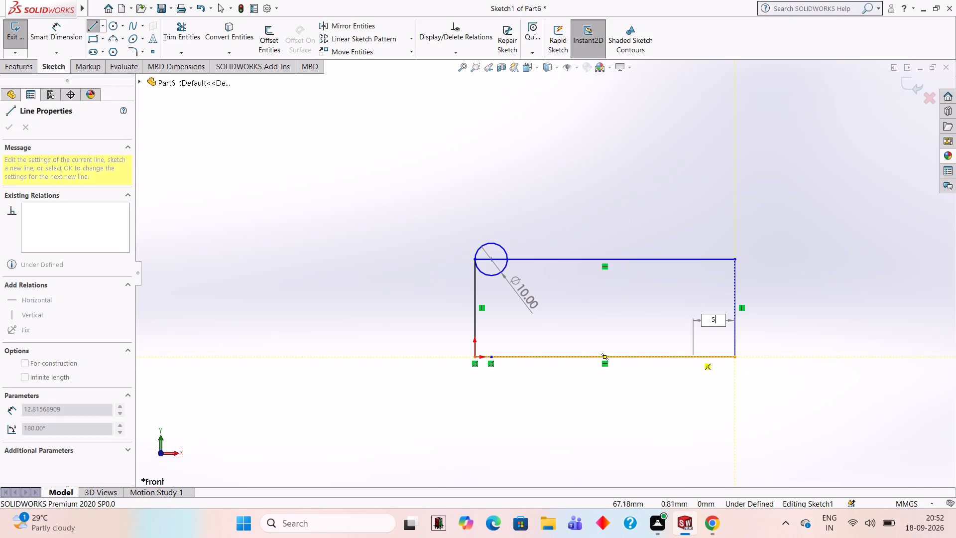
key("Return")
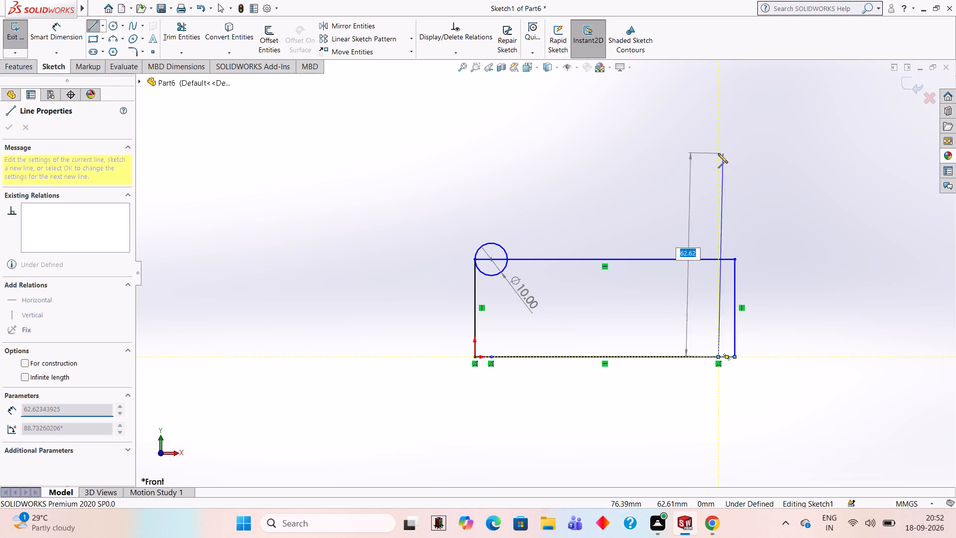
type("40")
key("Return")
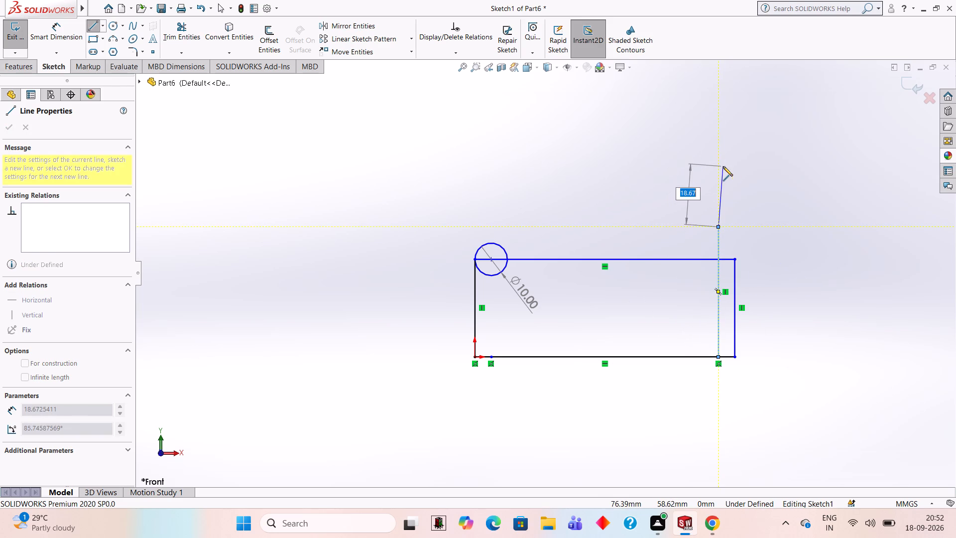
key("Escape")
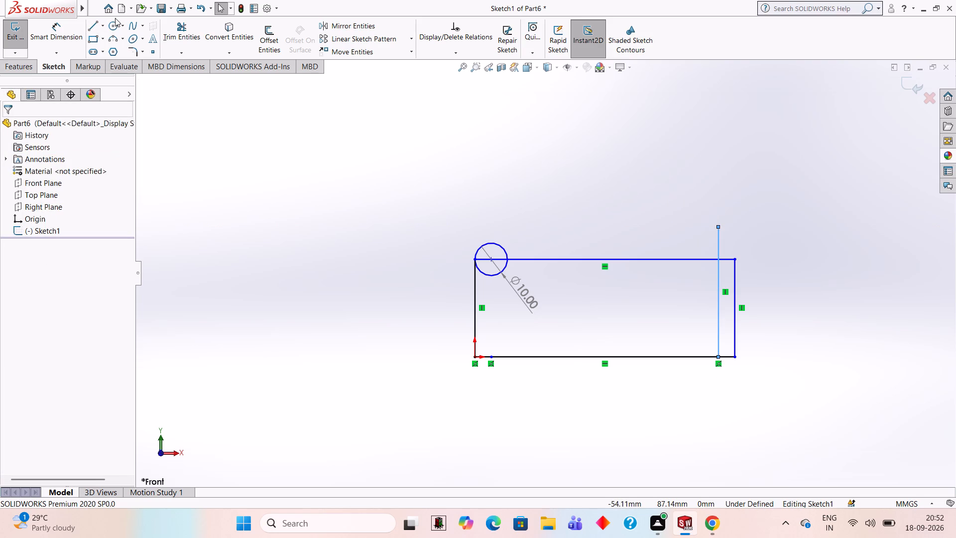
Sketch a 10 mm diameter circle centred on the top end of the 40 mm vertical line.
left_click(115, 20)
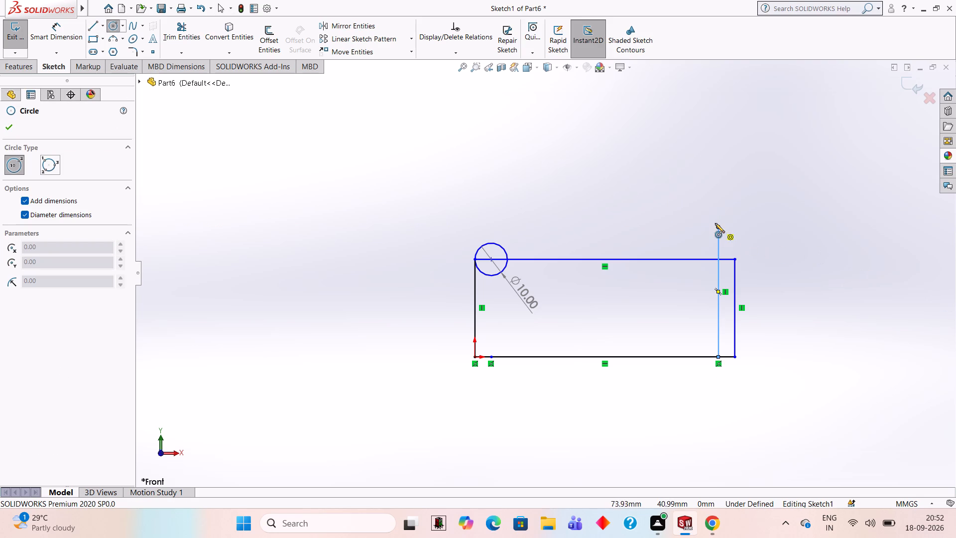
left_click(717, 227)
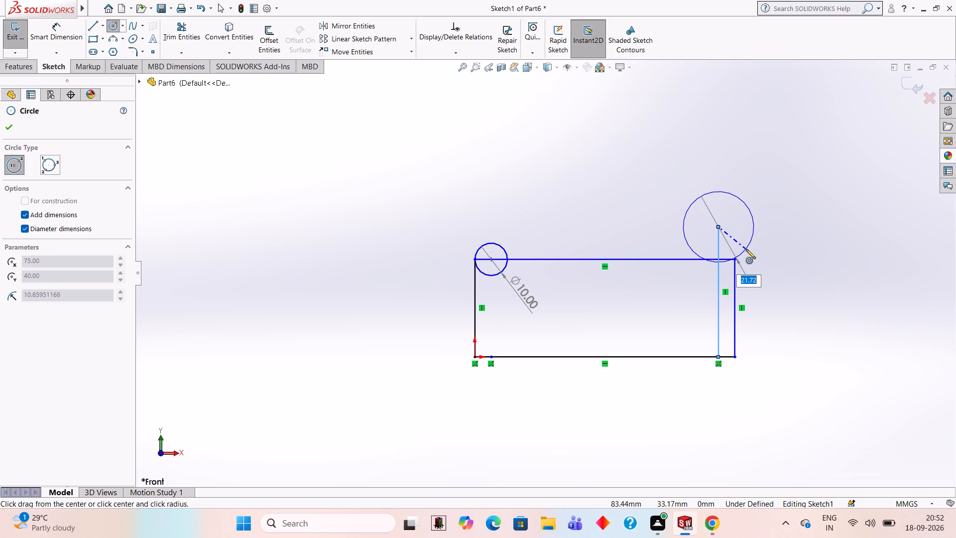
type("10")
key("Return")
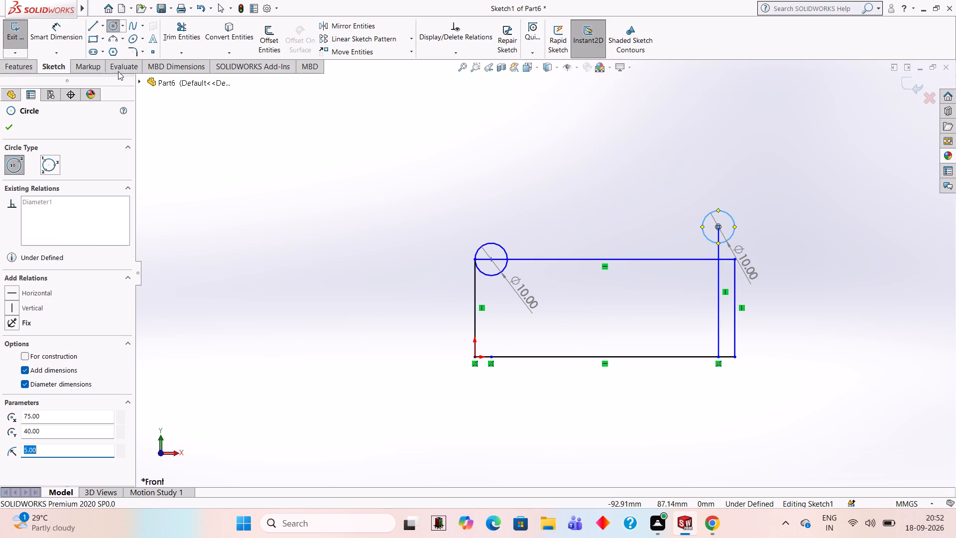
Sketch a horizontal line about 69 mm long from the upper circle's centre to a point directly above the first circle.
left_click(98, 22)
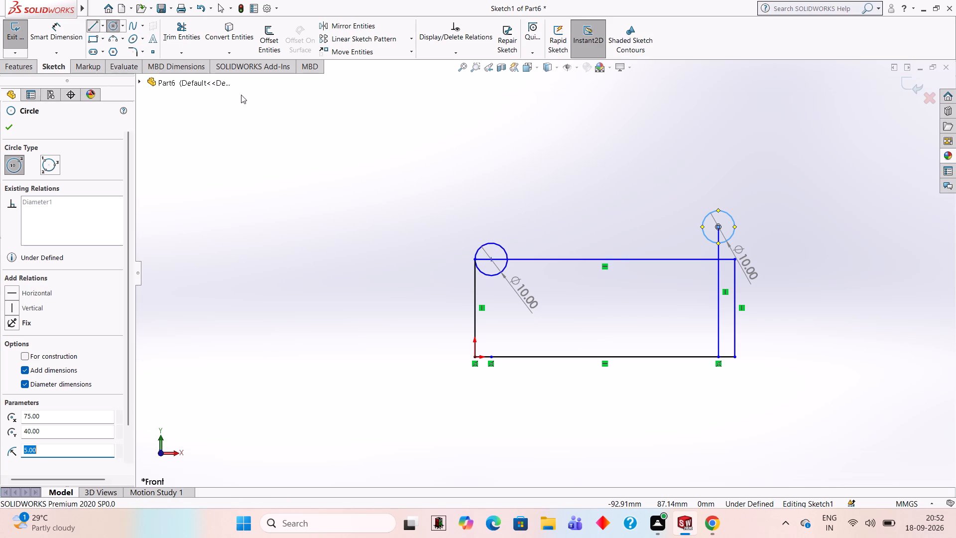
left_click(715, 224)
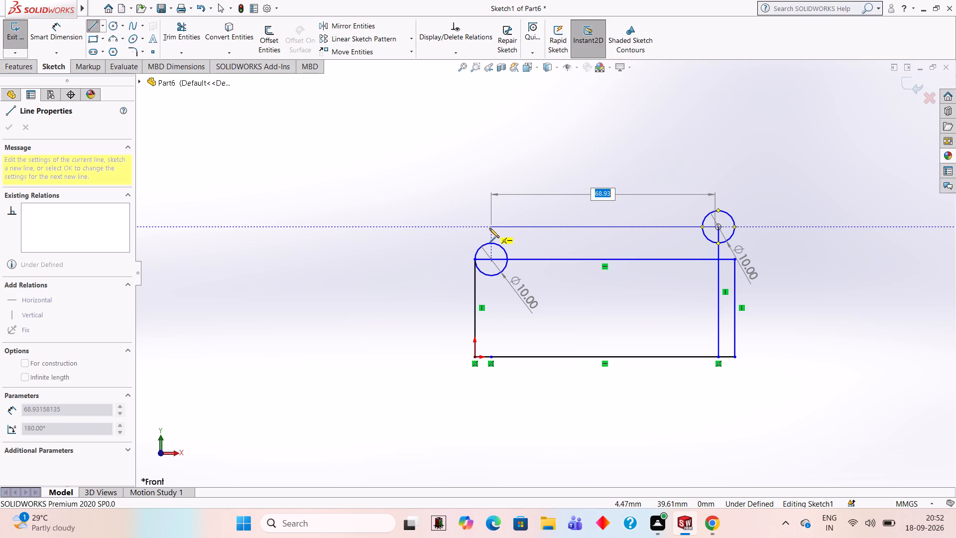
left_click(489, 228)
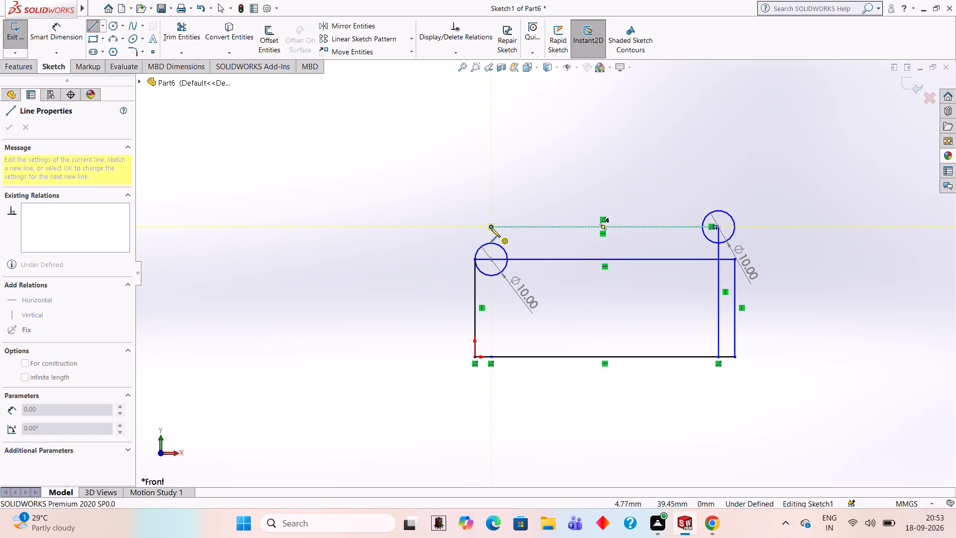
key("Escape")
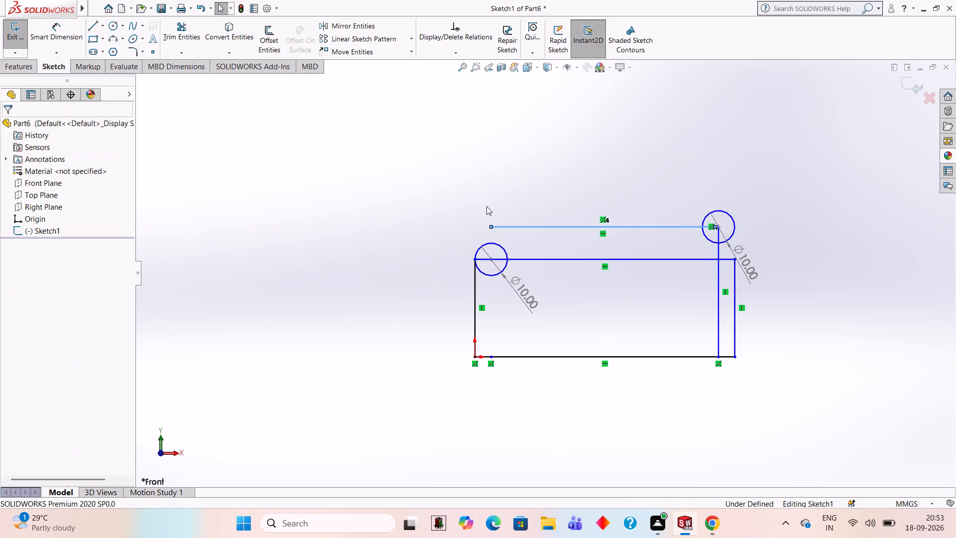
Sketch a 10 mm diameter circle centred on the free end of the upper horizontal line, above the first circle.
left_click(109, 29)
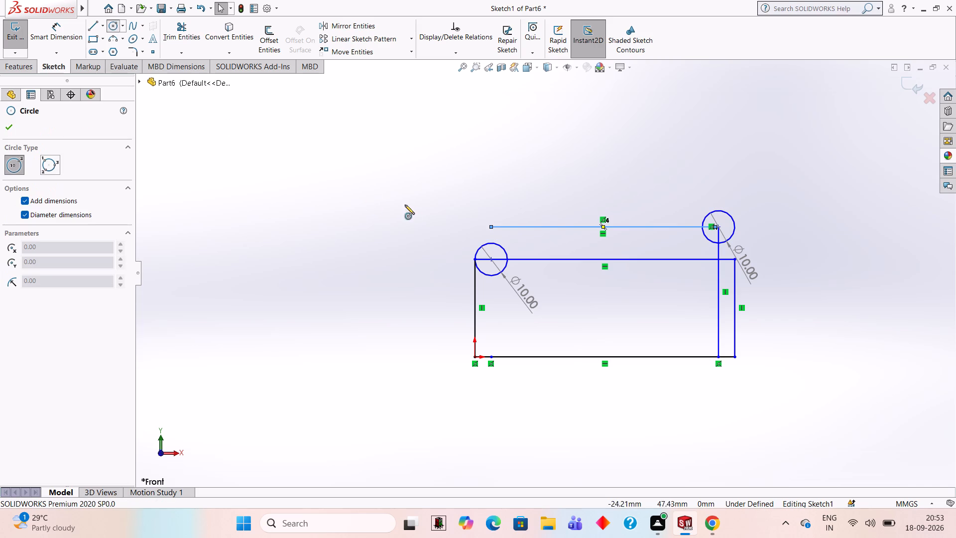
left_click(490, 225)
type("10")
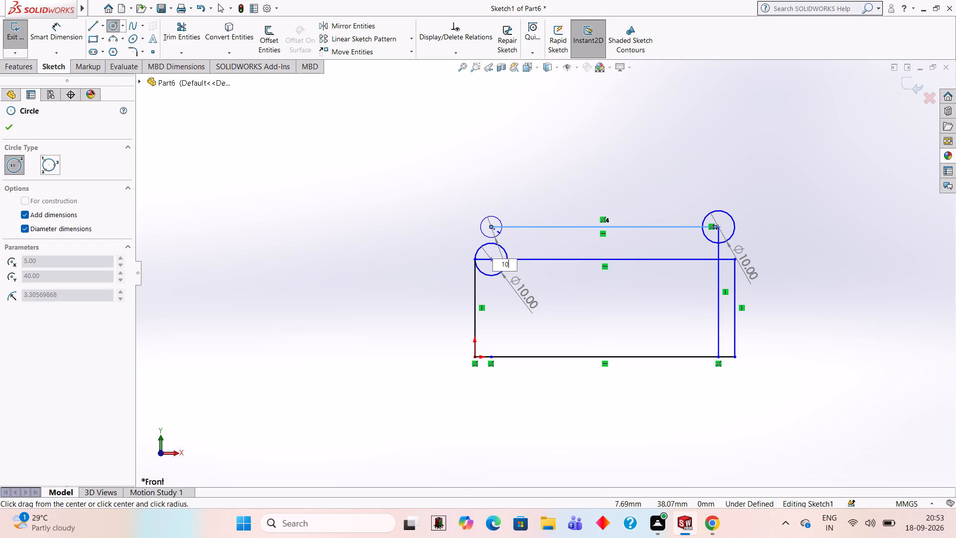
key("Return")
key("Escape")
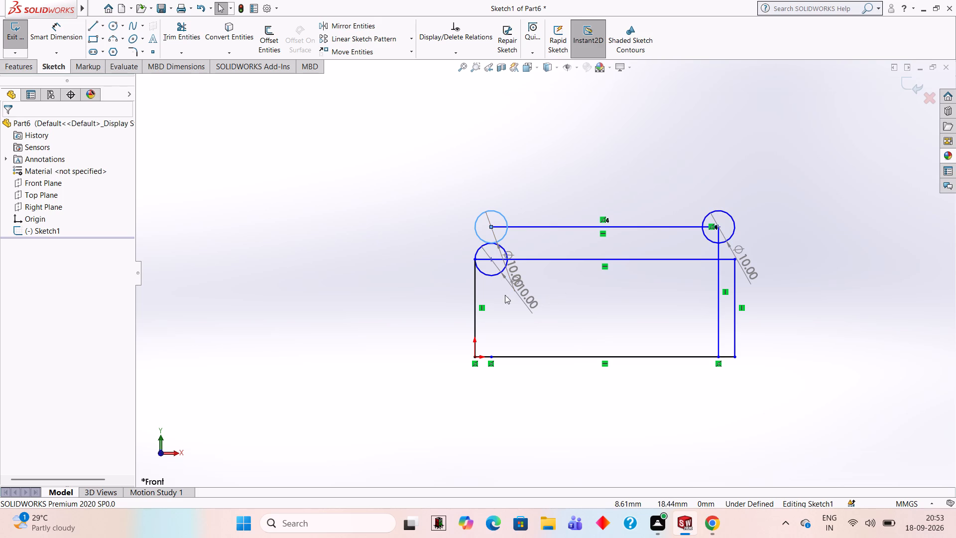
Delete the lower 10 mm circle near the rectangle's upper corner on the origin side, including its associated dimension.
left_click(496, 274)
key("Delete")
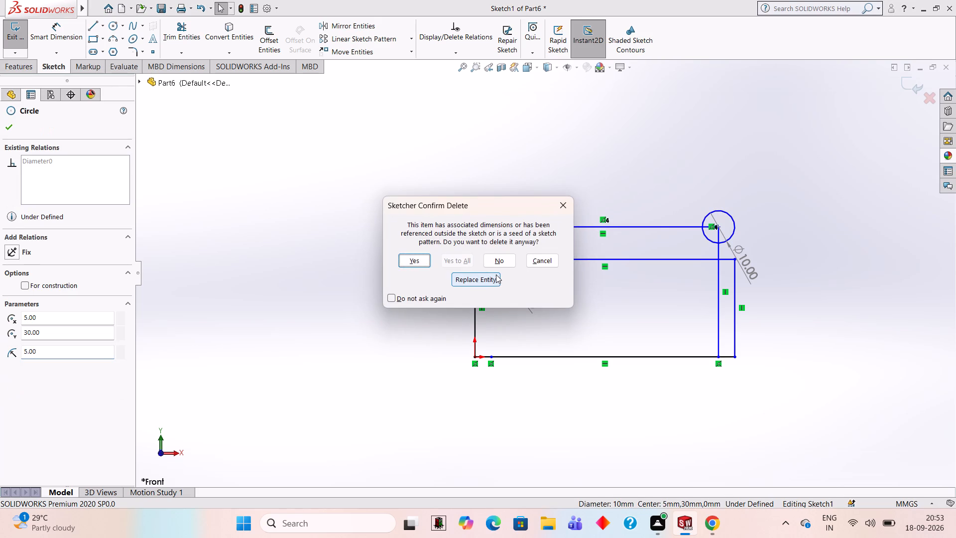
left_click(415, 265)
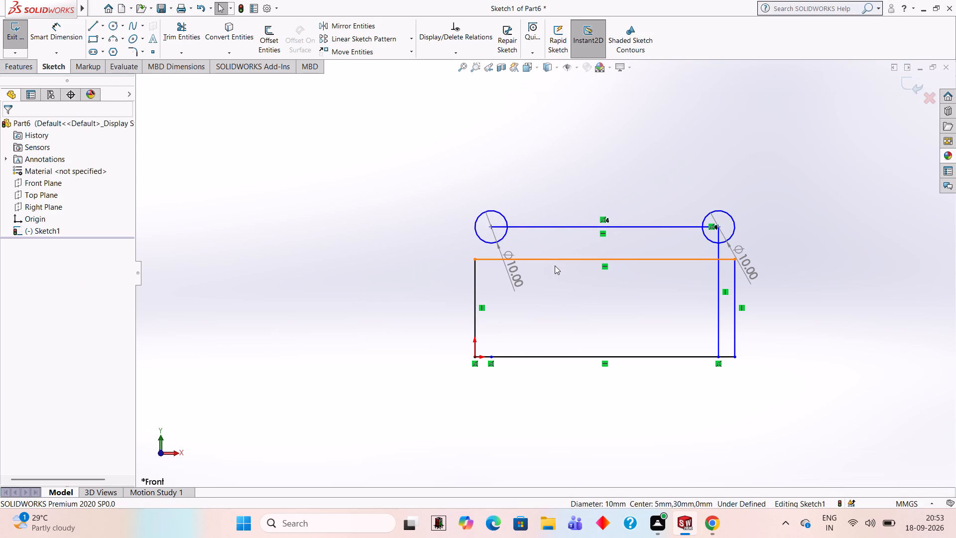
Delete the rectangle's top line, its two outer vertical lines and the inner 40 mm vertical line, keeping the base.
left_click(555, 259)
key("Delete")
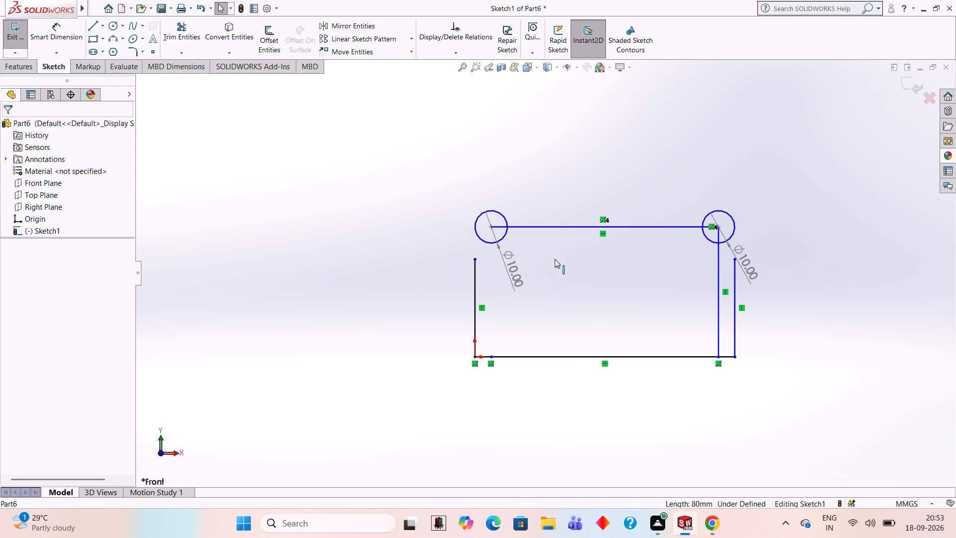
left_click(473, 282)
key("Delete")
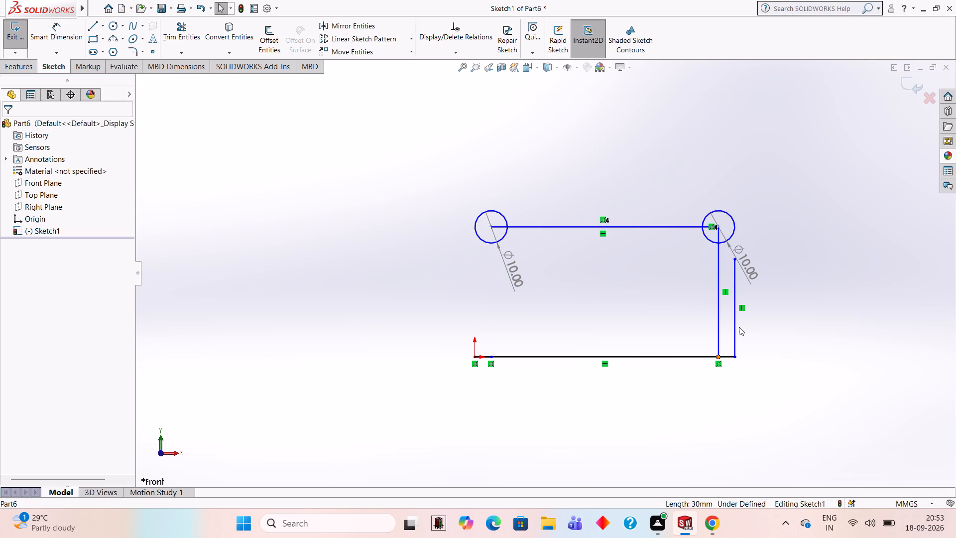
left_click(719, 321)
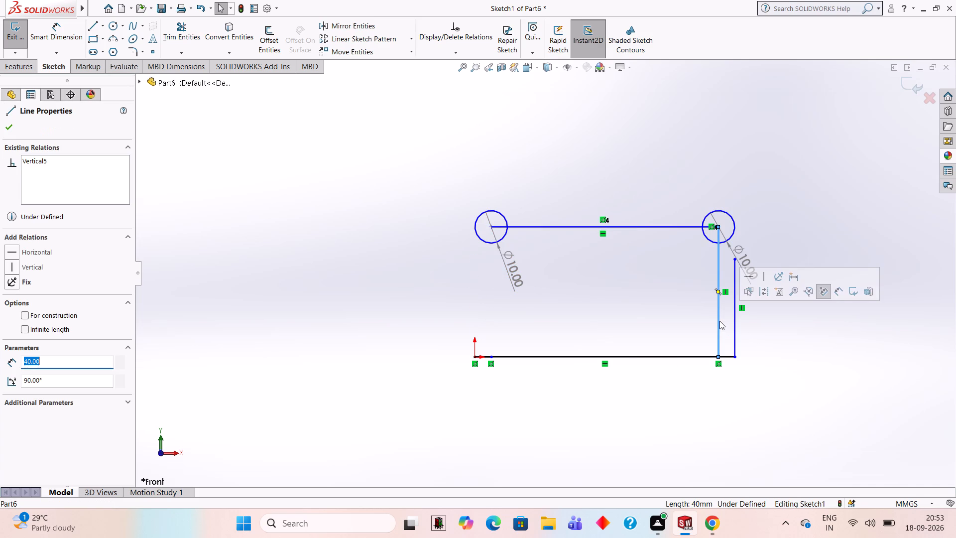
key("Delete")
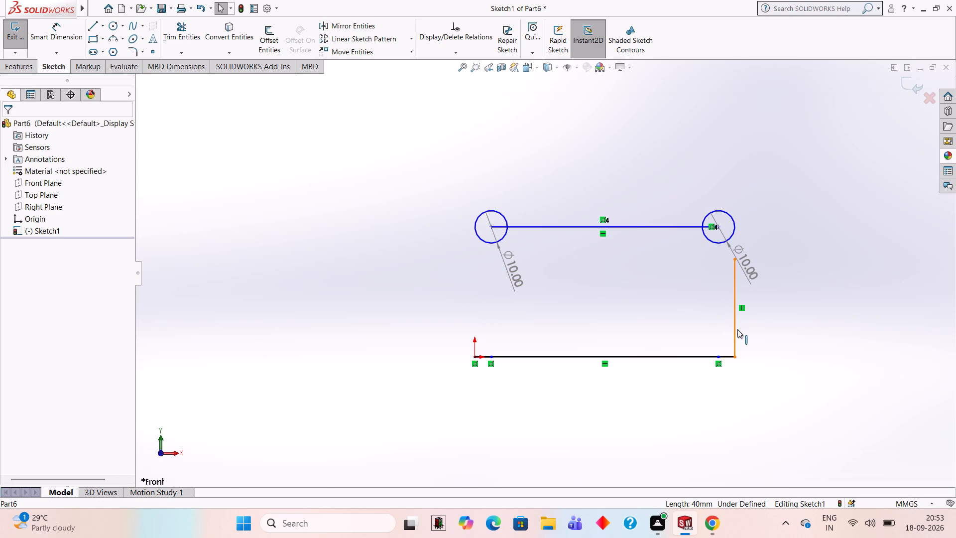
left_click(737, 329)
key("Delete")
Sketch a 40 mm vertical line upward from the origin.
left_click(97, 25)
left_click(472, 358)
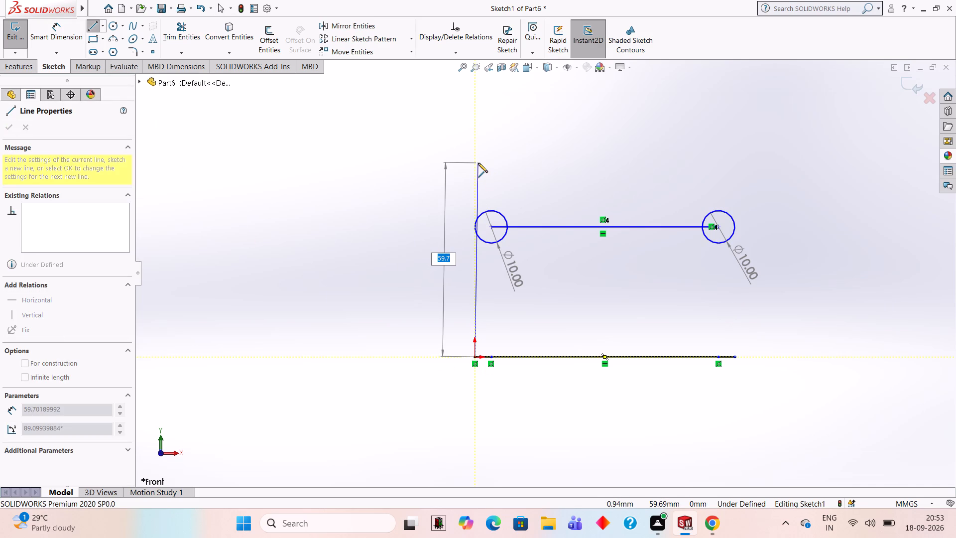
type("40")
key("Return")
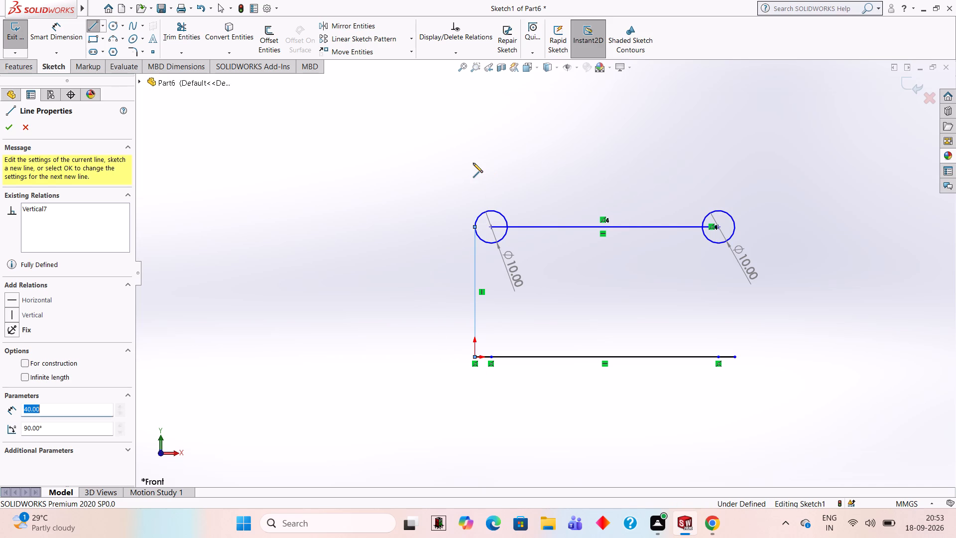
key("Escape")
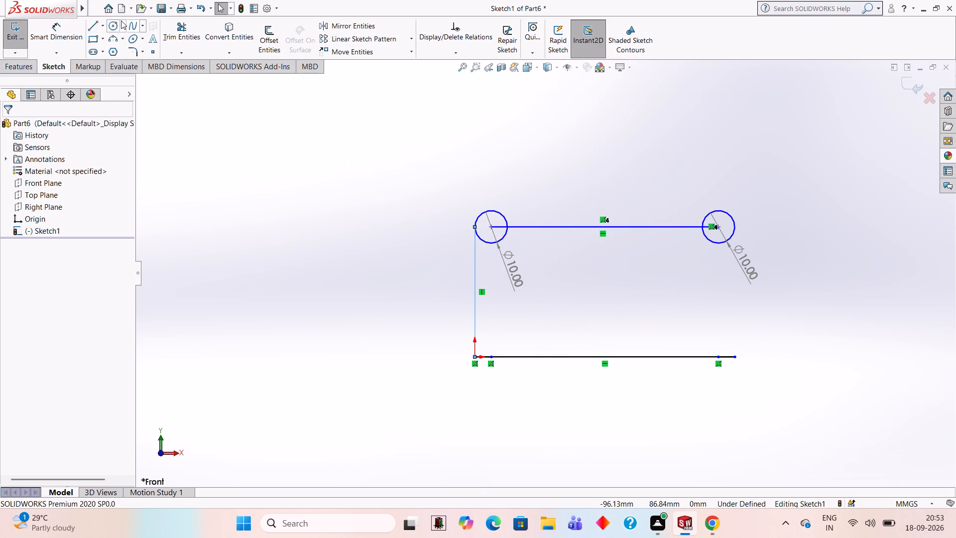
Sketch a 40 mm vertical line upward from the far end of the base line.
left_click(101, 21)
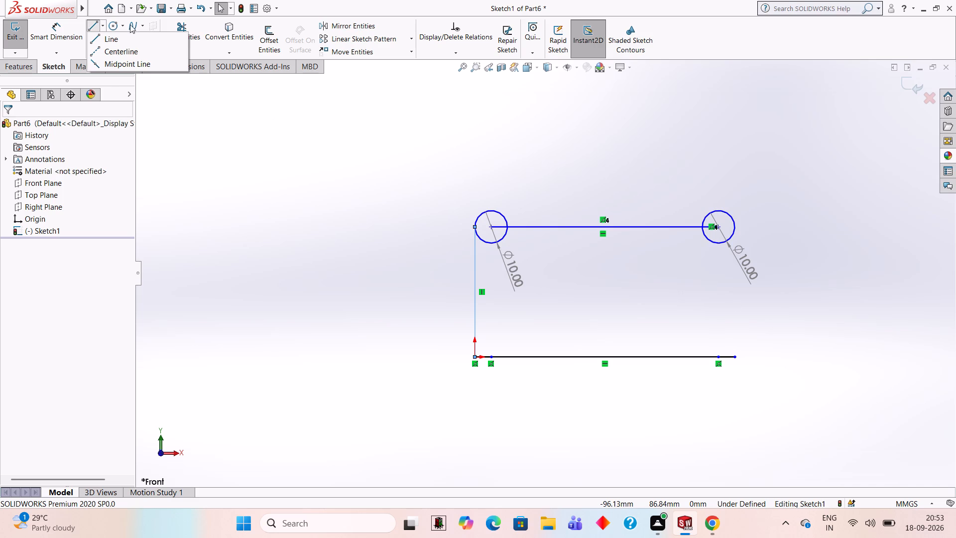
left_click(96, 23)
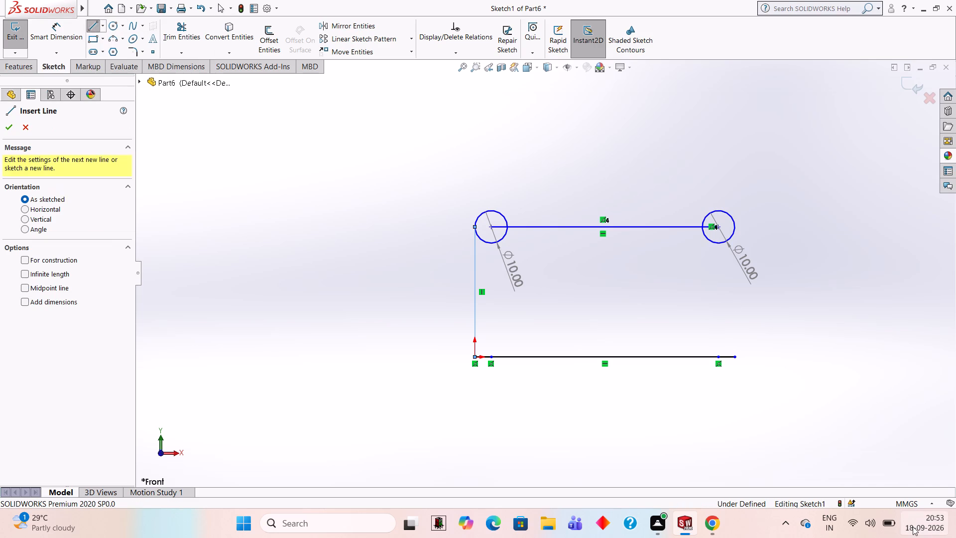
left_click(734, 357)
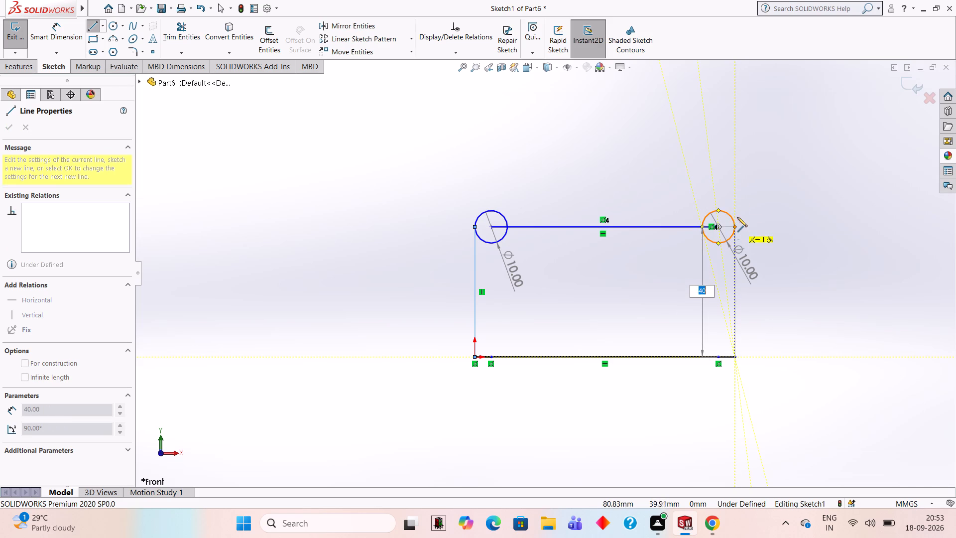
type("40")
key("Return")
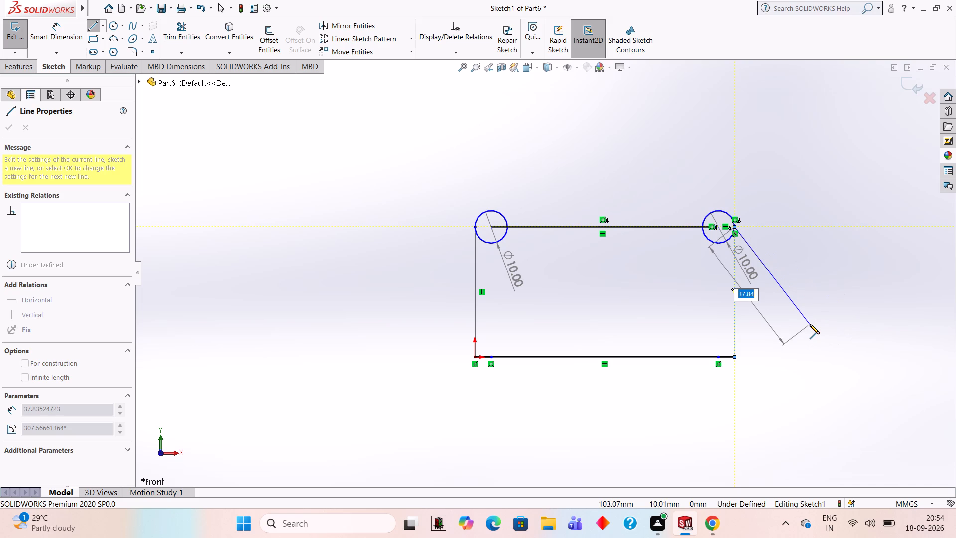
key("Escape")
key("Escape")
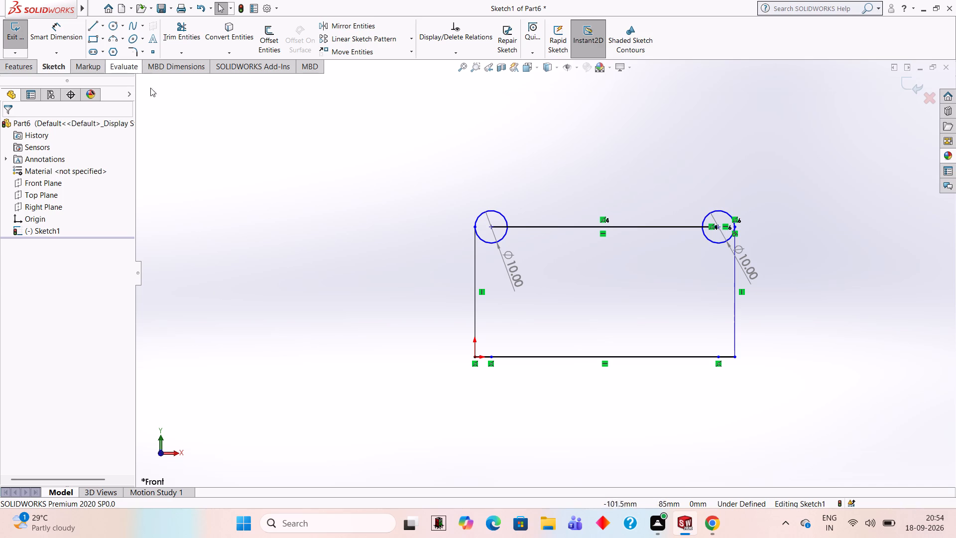
Sketch a 35 mm vertical line upward from the base point 5 mm from the origin.
left_click(92, 25)
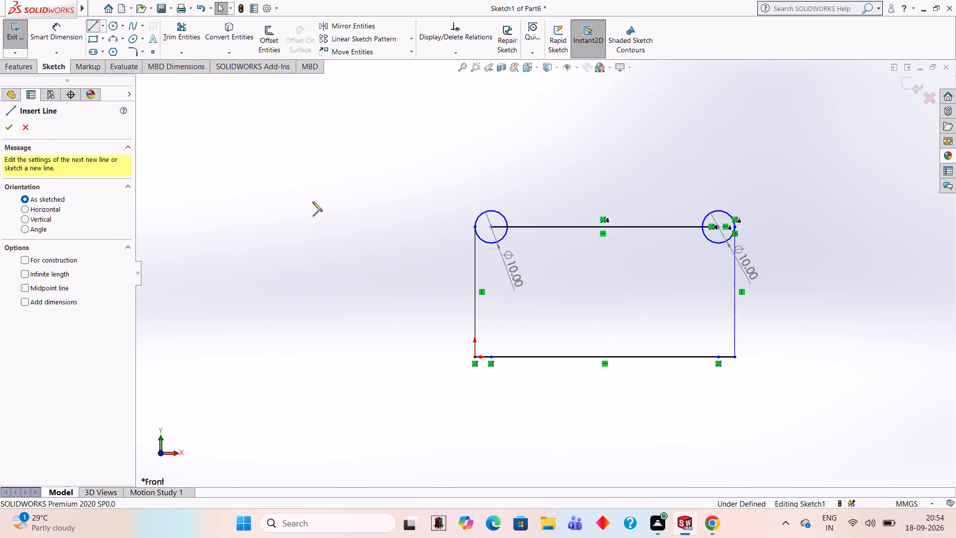
left_click(491, 355)
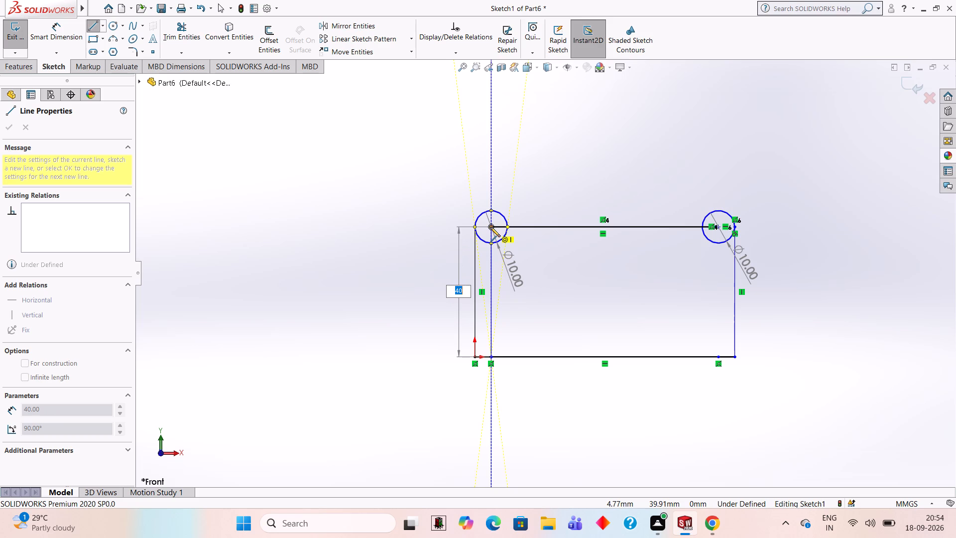
type("35")
key("Return")
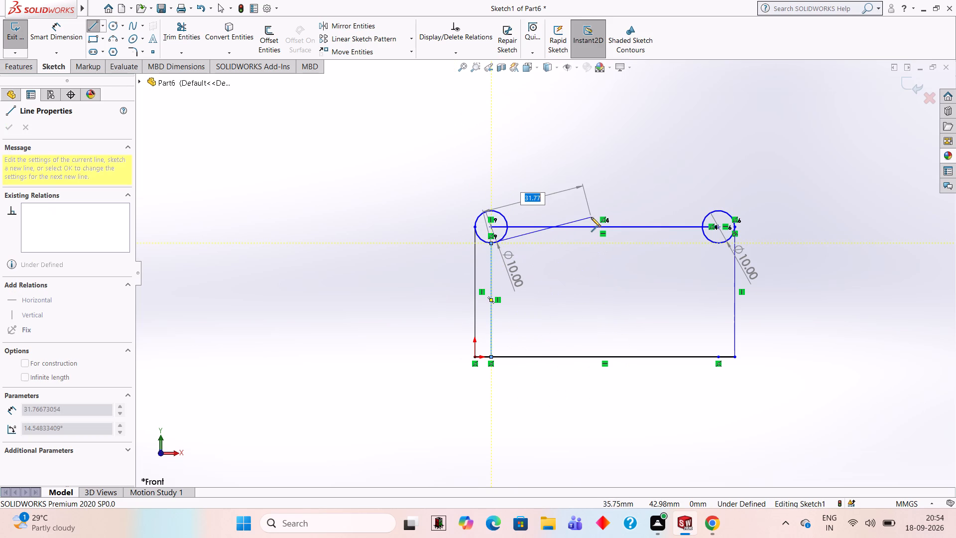
key("Escape")
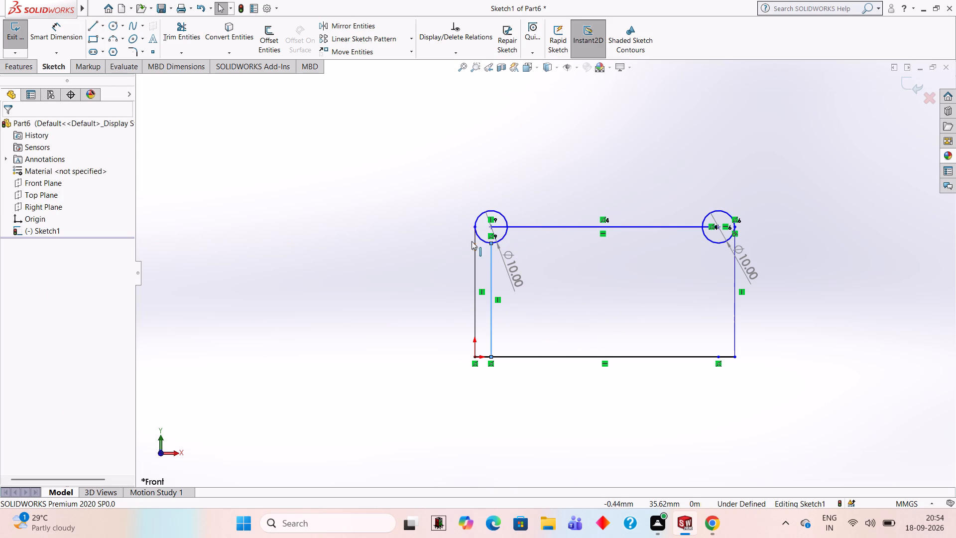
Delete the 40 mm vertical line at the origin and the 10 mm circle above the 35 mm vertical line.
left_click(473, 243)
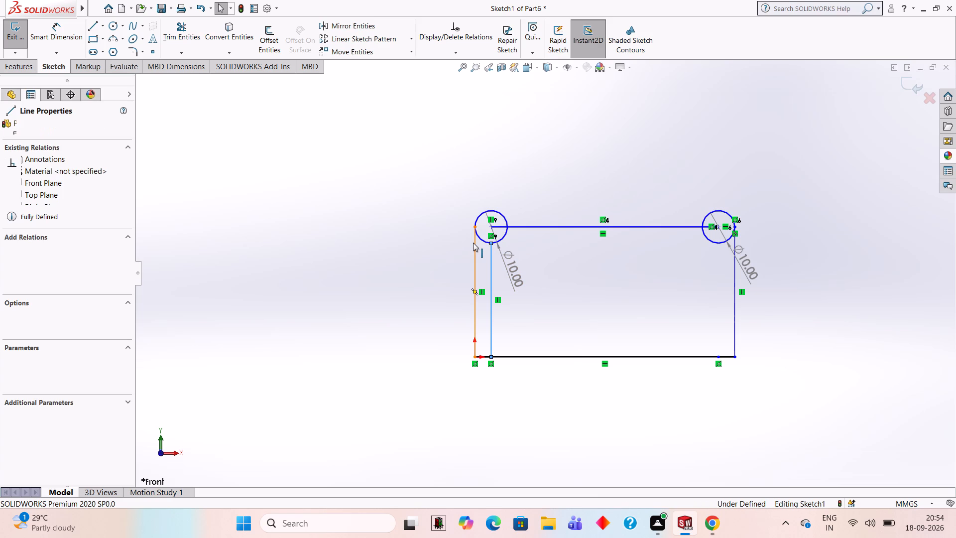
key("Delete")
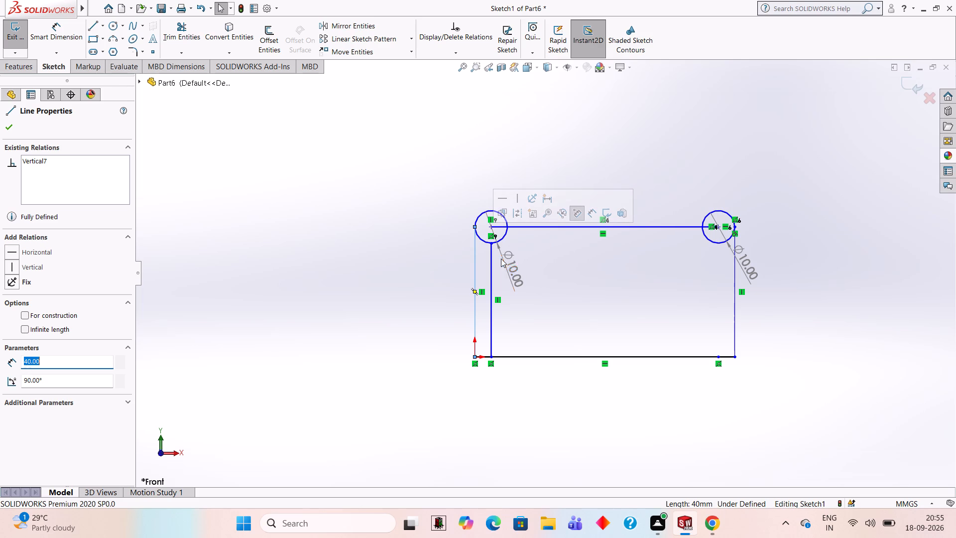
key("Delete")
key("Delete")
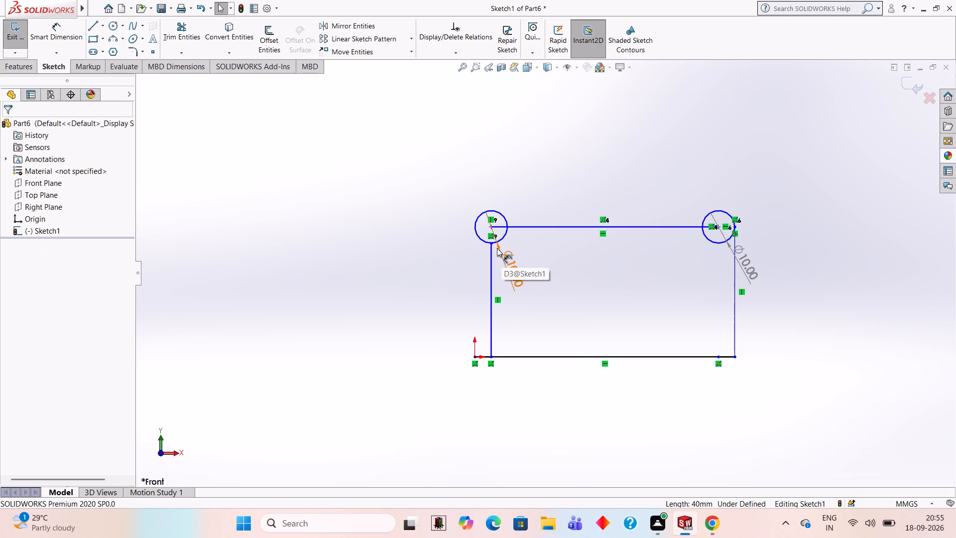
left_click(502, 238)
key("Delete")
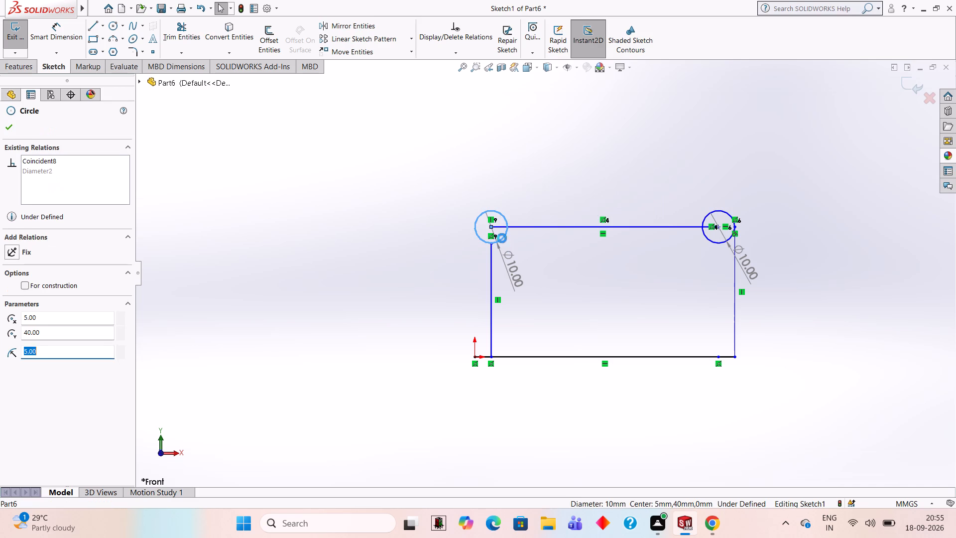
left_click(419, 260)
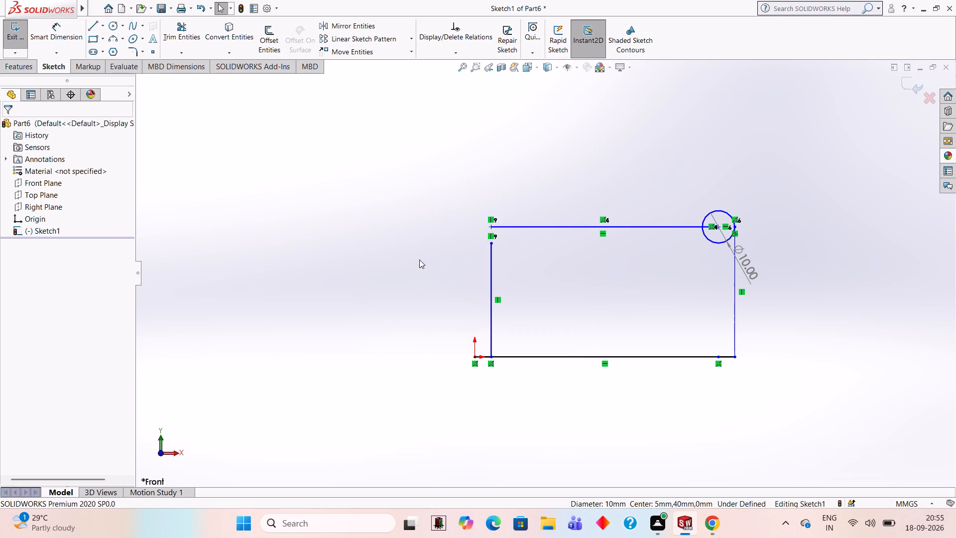
Delete the upper horizontal line, the remaining 10 mm circle and the 40 mm vertical line at the base's far end.
left_click(675, 229)
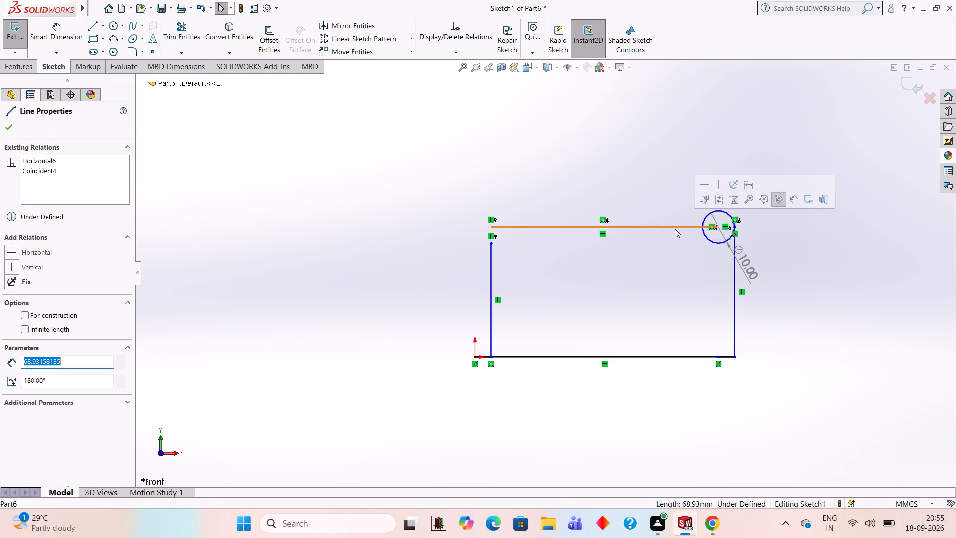
key("Delete")
left_click(711, 241)
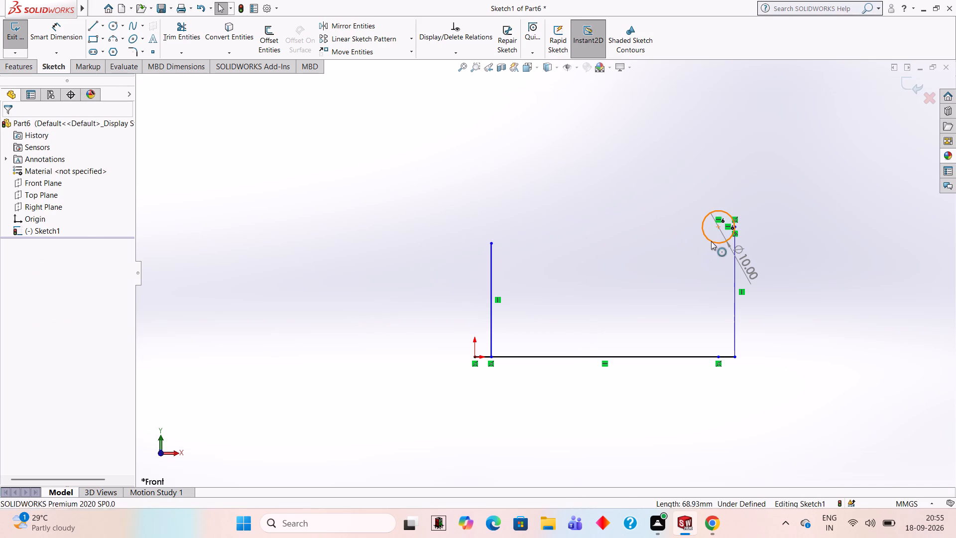
key("Delete")
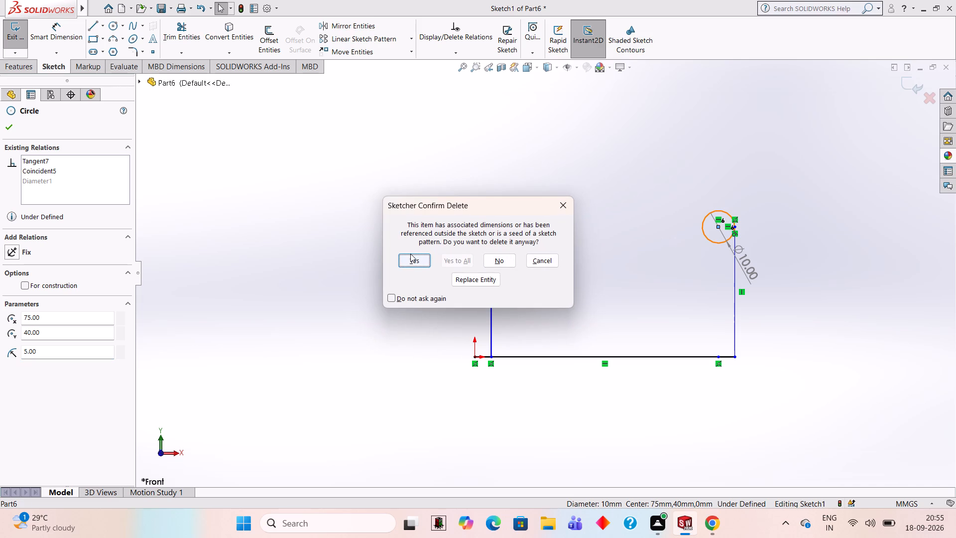
left_click(413, 257)
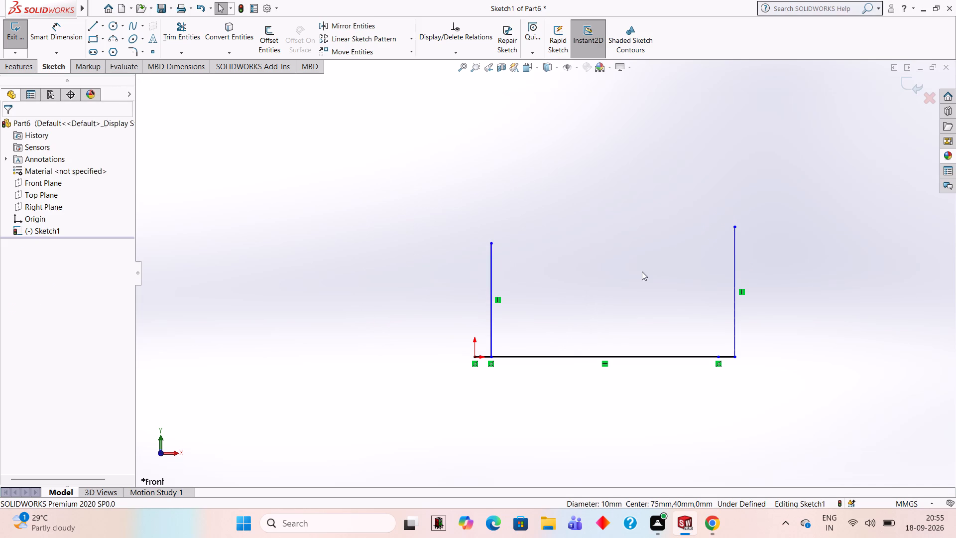
left_click(736, 288)
key("Delete")
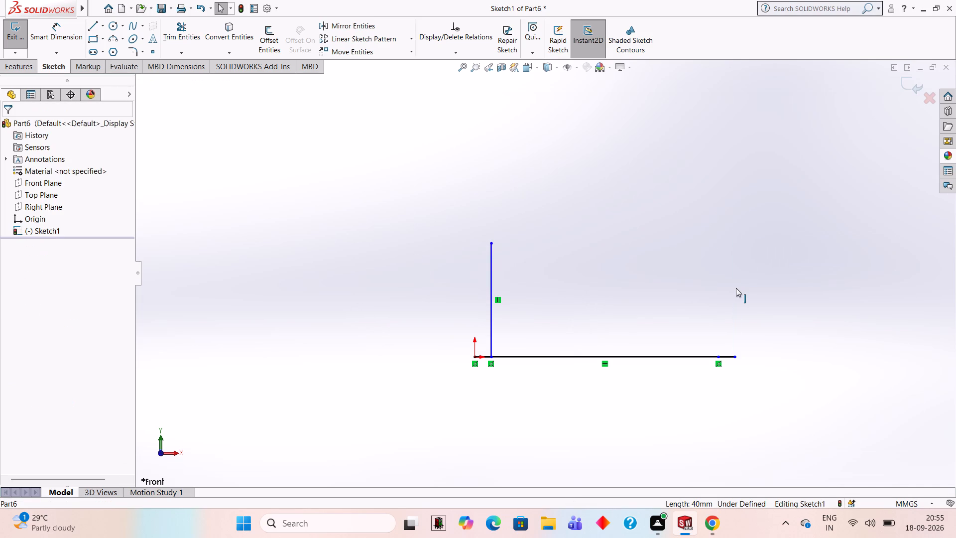
Sketch two 10 mm diameter circles, one centred atop the 35 mm vertical line and one level with it, 70 mm across.
left_click(112, 32)
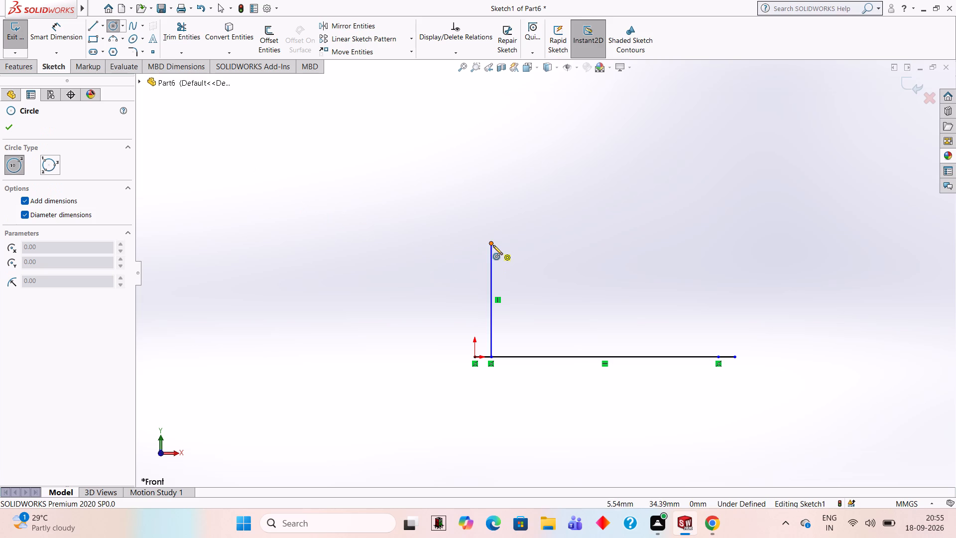
left_click(490, 244)
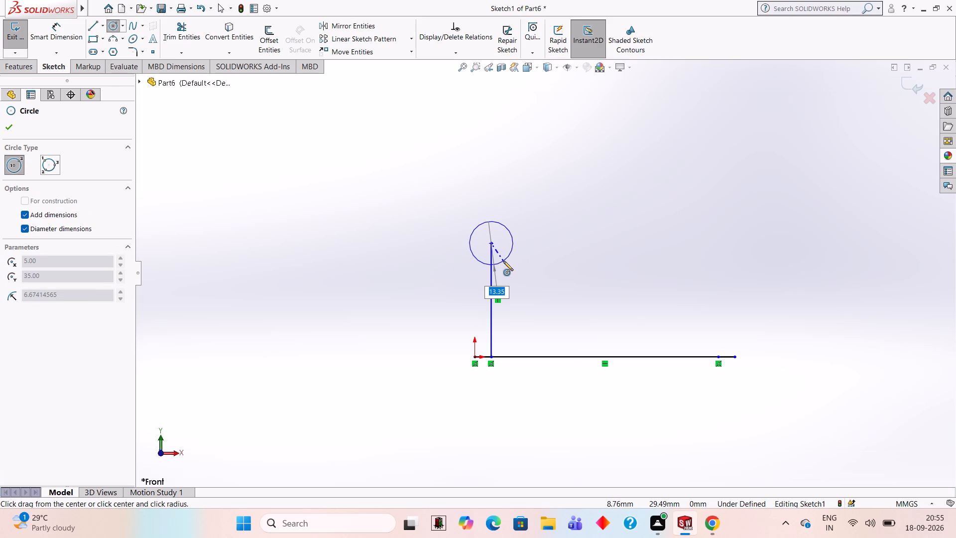
type("10")
key("Return")
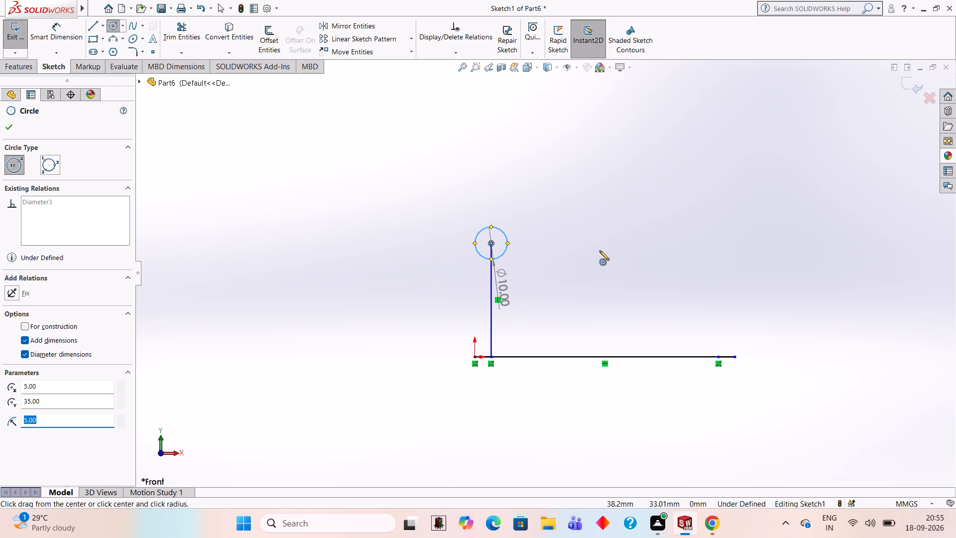
left_click(716, 243)
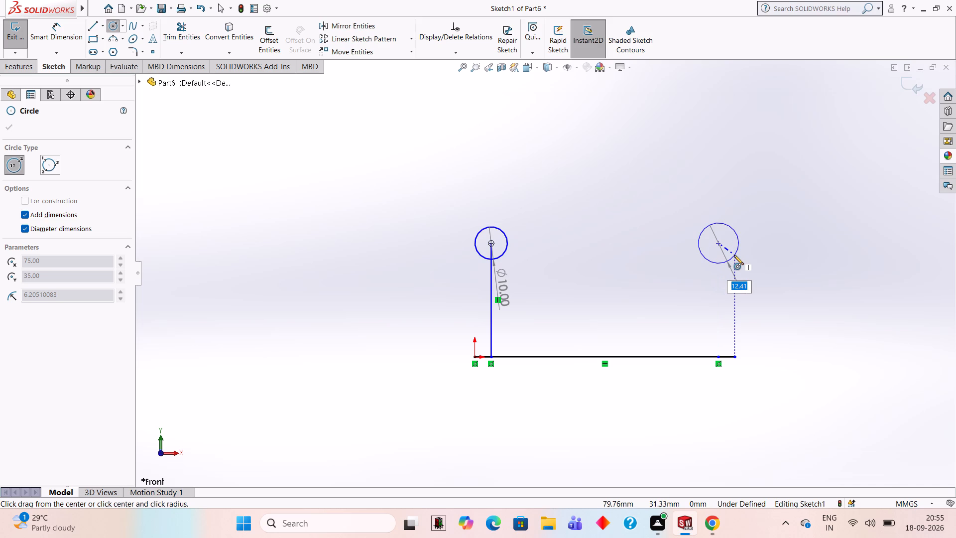
type("10")
key("Return")
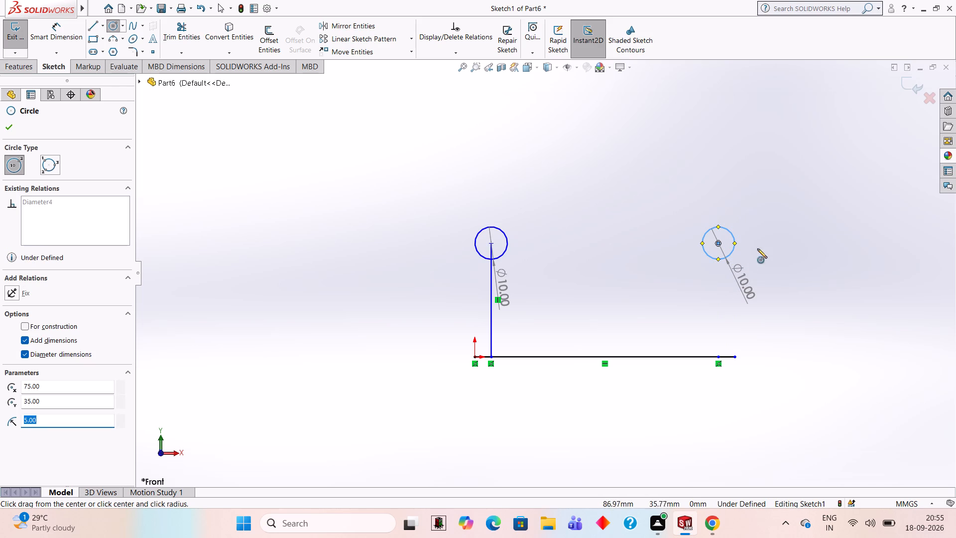
key("Escape")
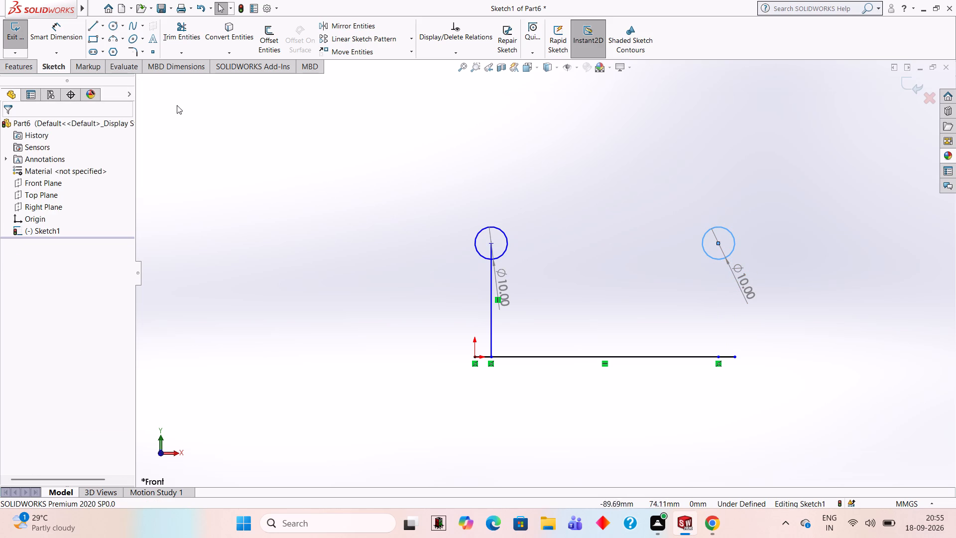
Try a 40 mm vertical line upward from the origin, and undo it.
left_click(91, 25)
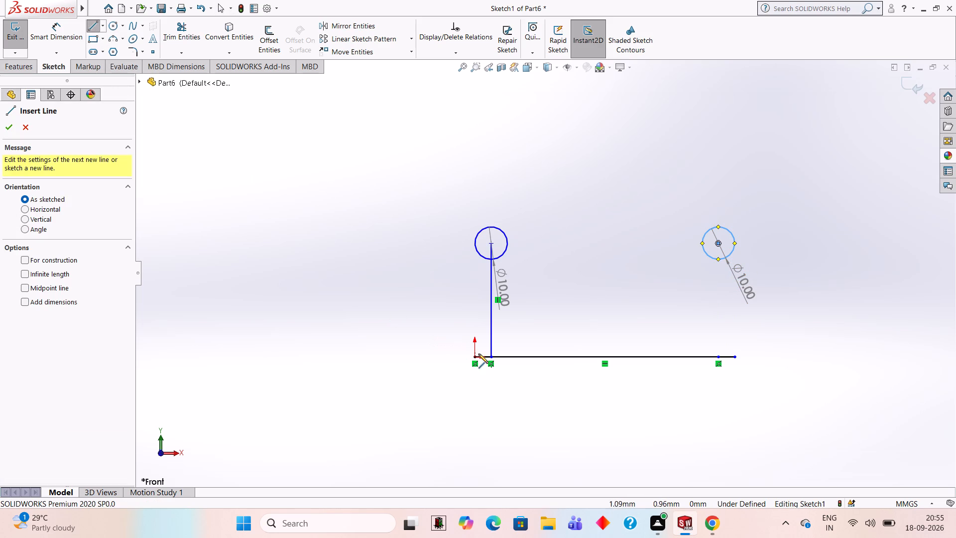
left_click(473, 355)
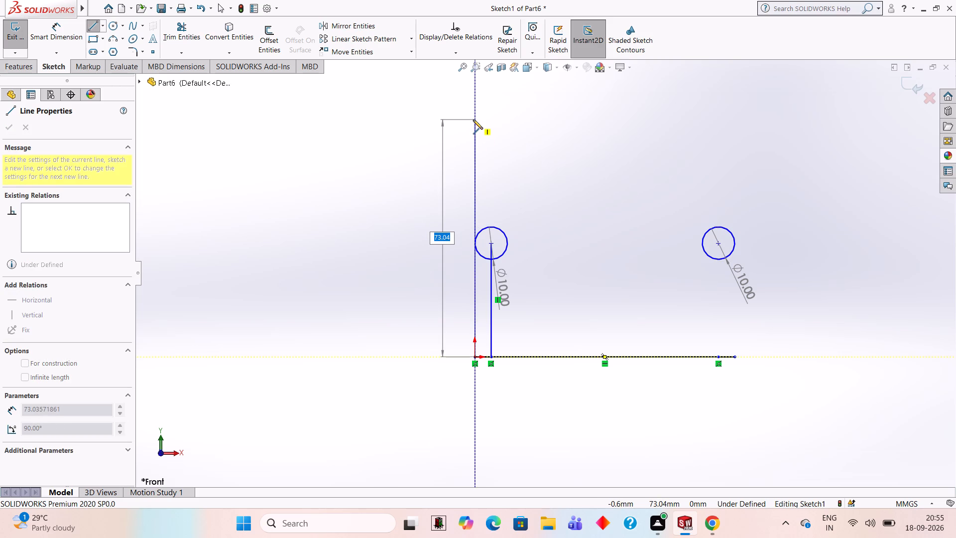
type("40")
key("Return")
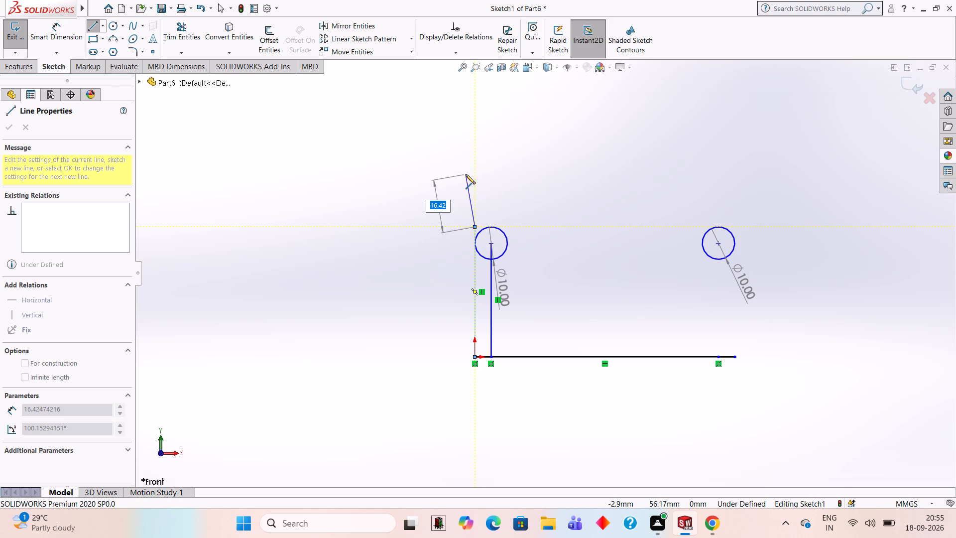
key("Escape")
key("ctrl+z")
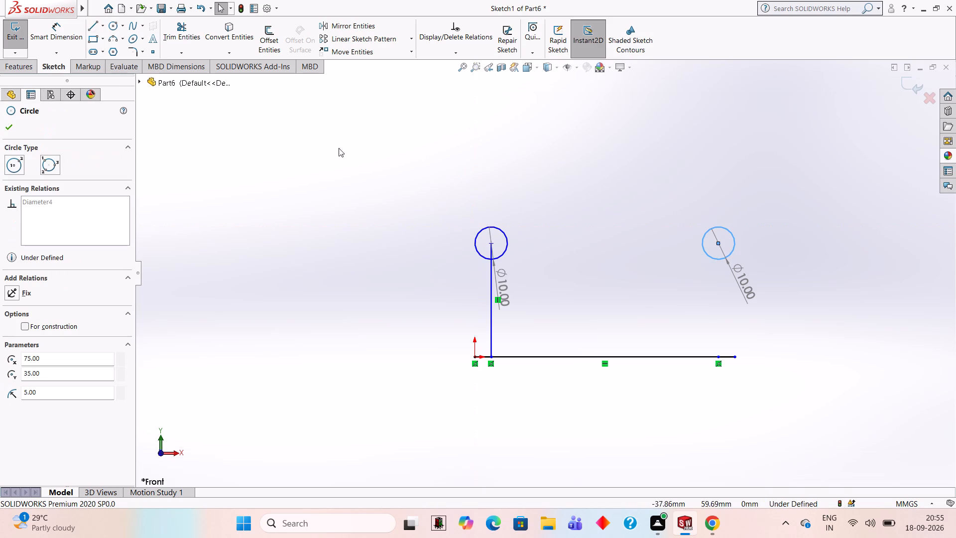
Sketch a 35 mm vertical line upward from the origin.
left_click(89, 25)
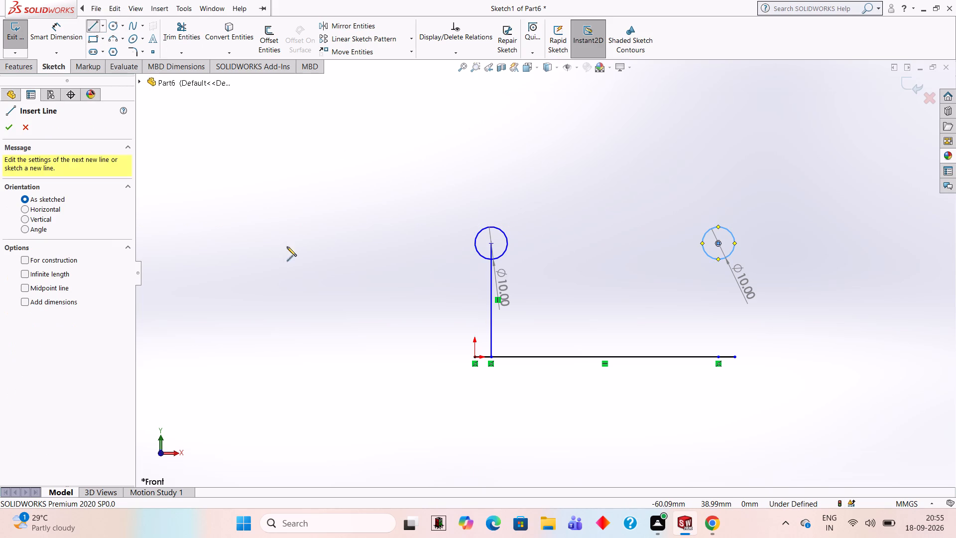
left_click(473, 356)
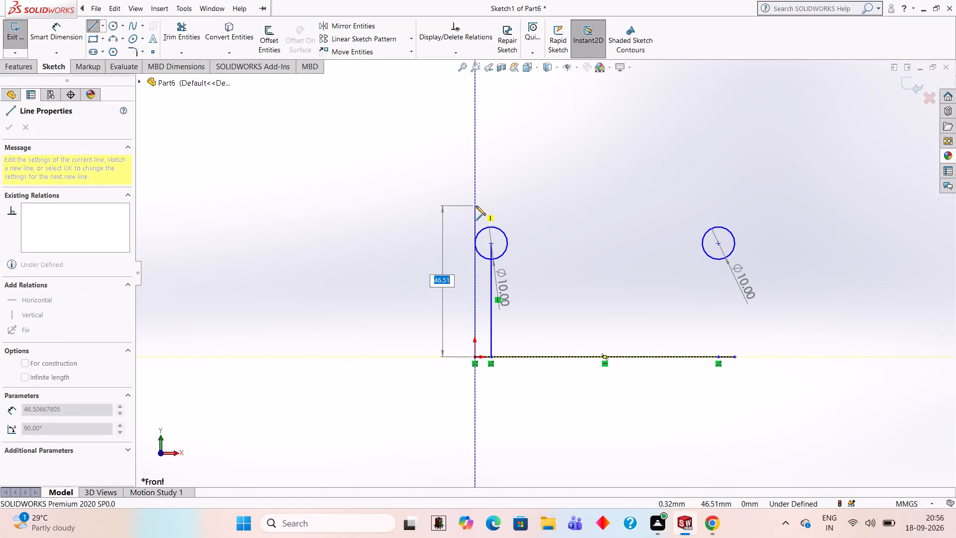
type("35")
key("Return")
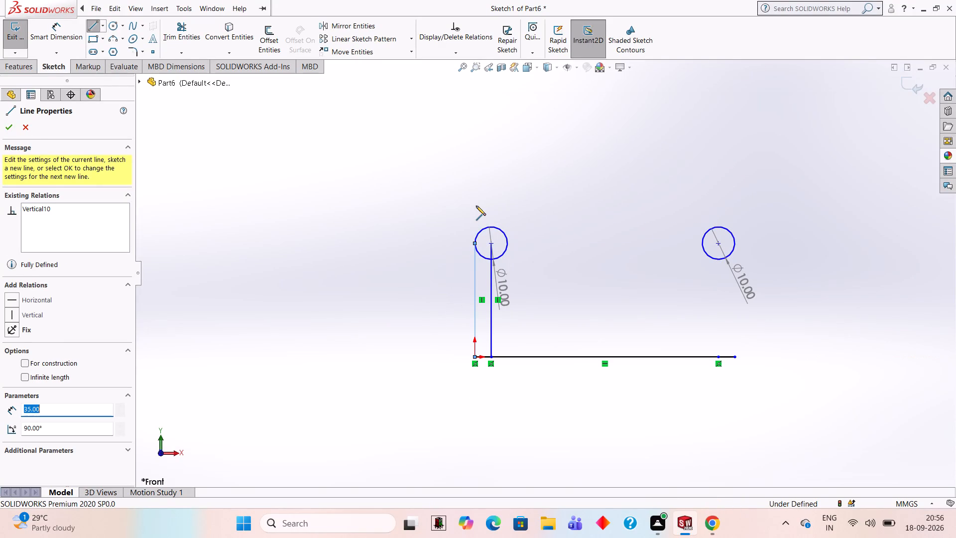
key("Escape")
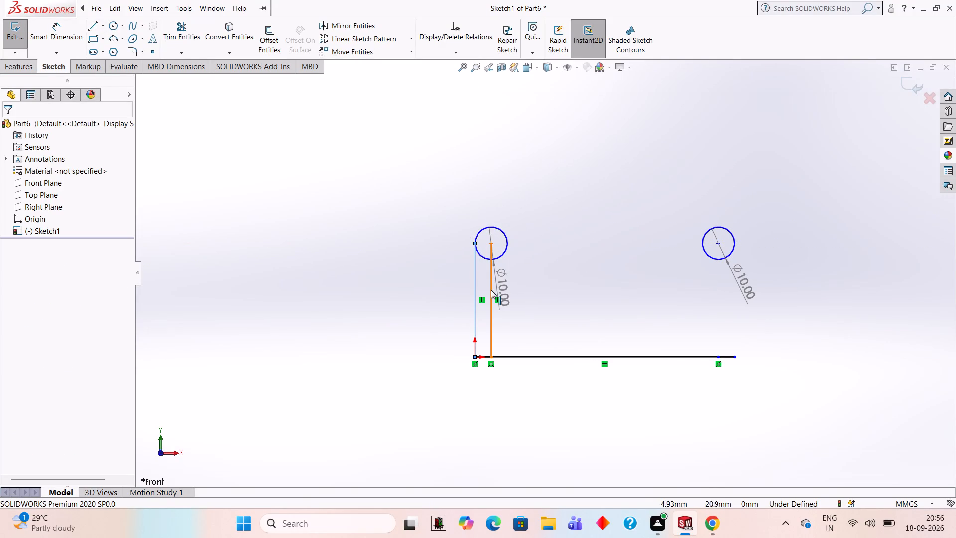
Delete the 35 mm vertical line that ends at the centre of the circle nearest the origin.
left_click(492, 288)
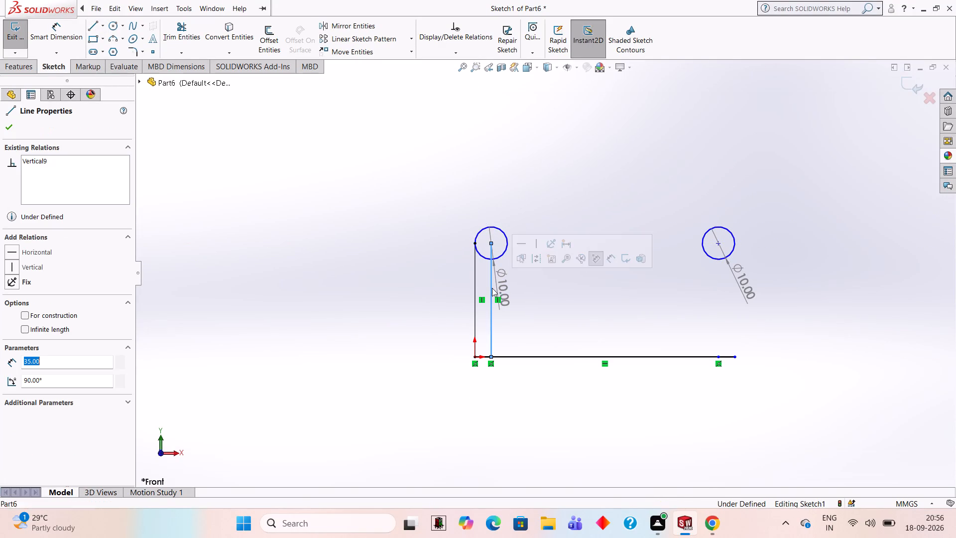
key("Delete")
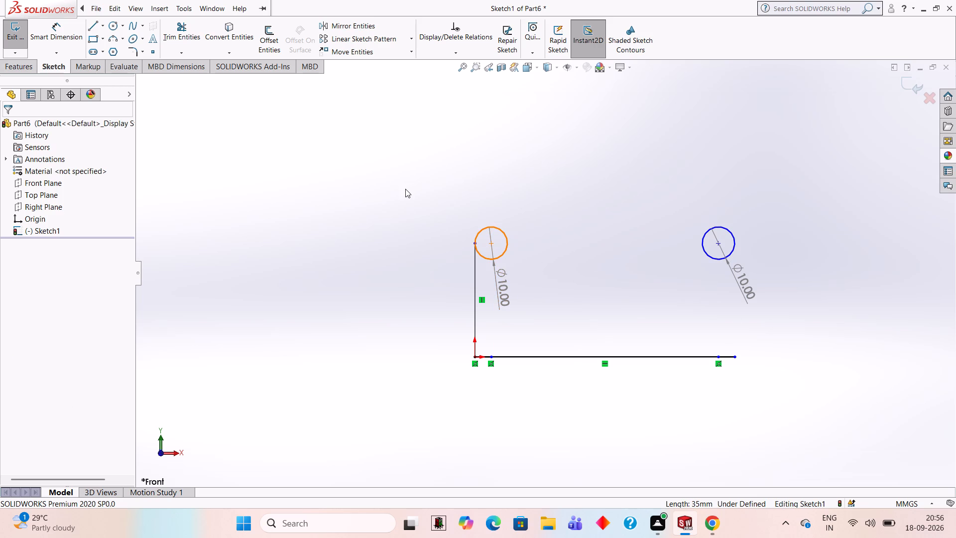
left_click(264, 88)
Sketch a 35 mm vertical line upward from the far end of the base line.
left_click(97, 24)
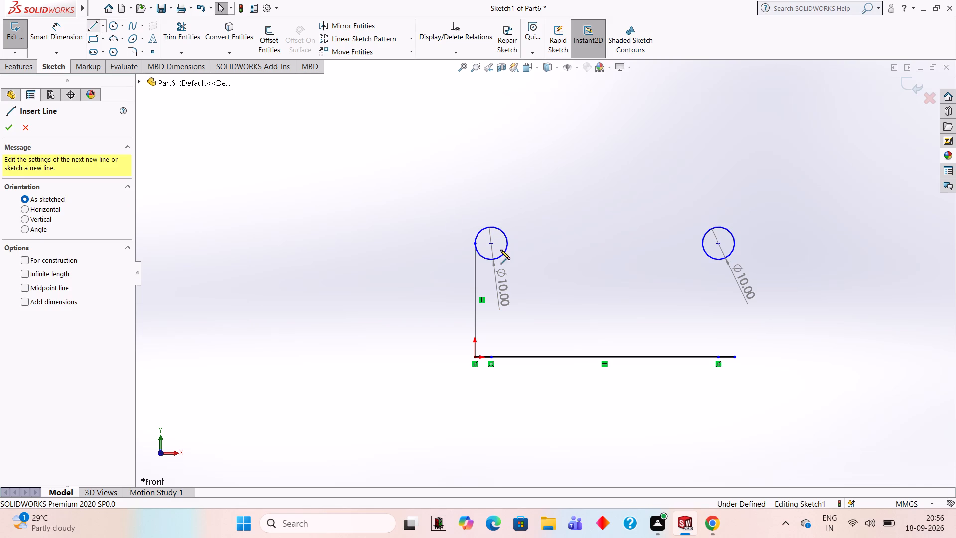
left_click(733, 357)
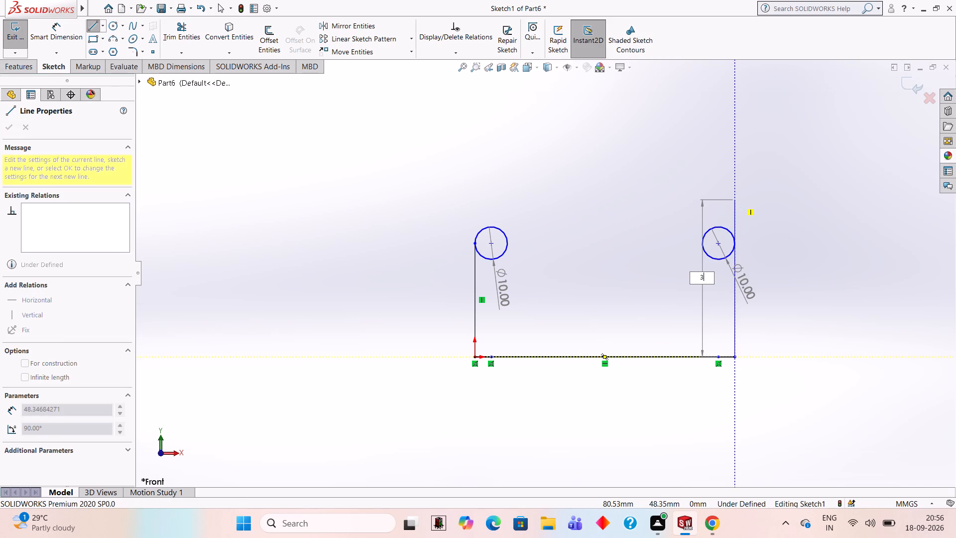
key("3")
key("BackSpace")
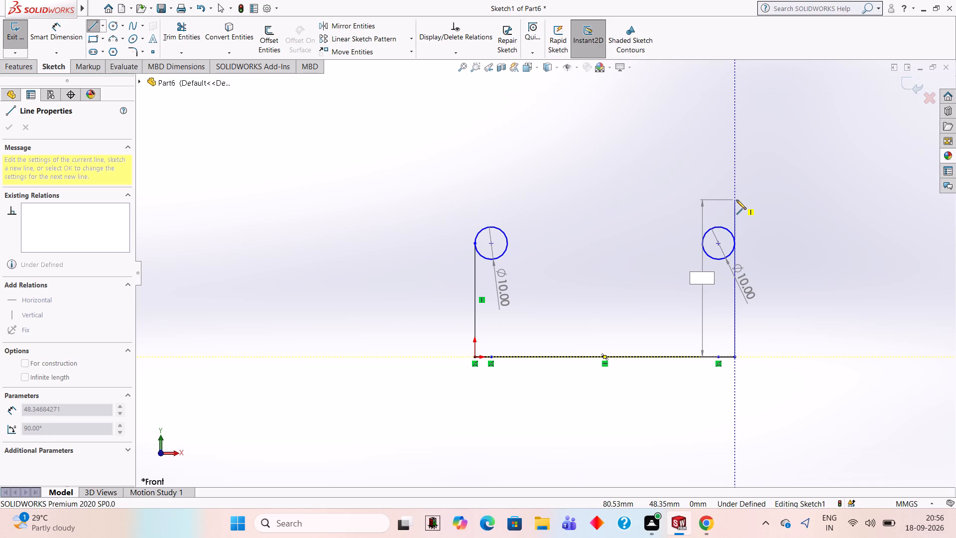
type("35")
key("Return")
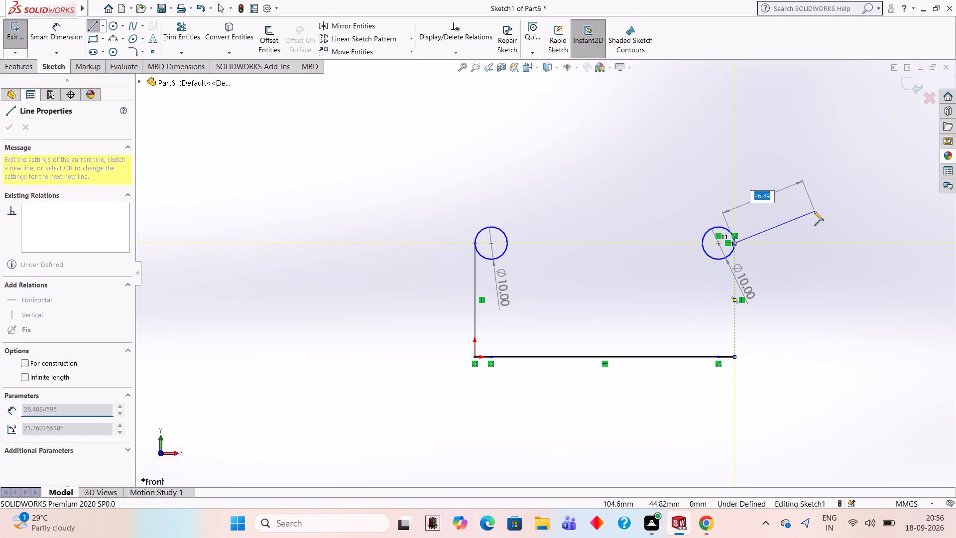
key("Escape")
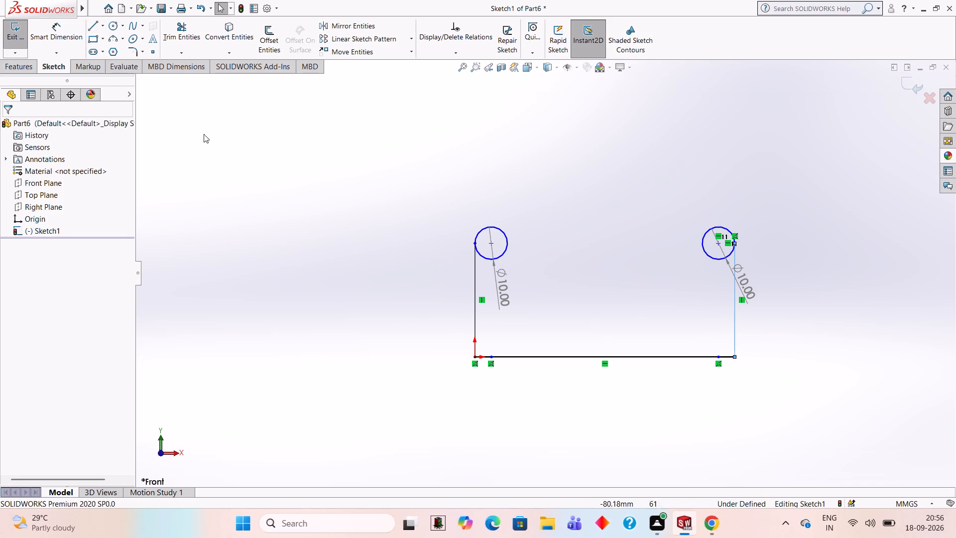
Sketch a 10 mm horizontal line across the full diameter of each circle, meeting the tops of the vertical side lines.
left_click(88, 24)
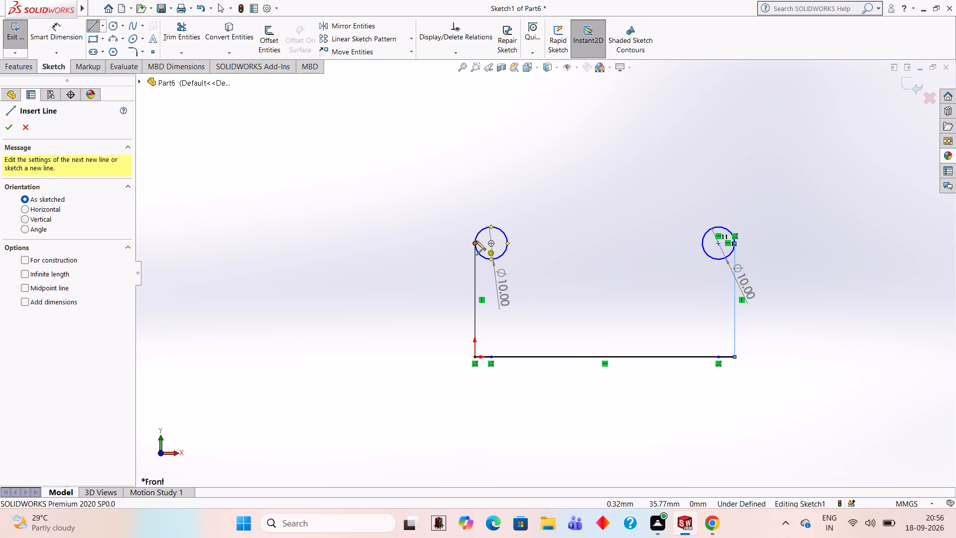
left_click(474, 241)
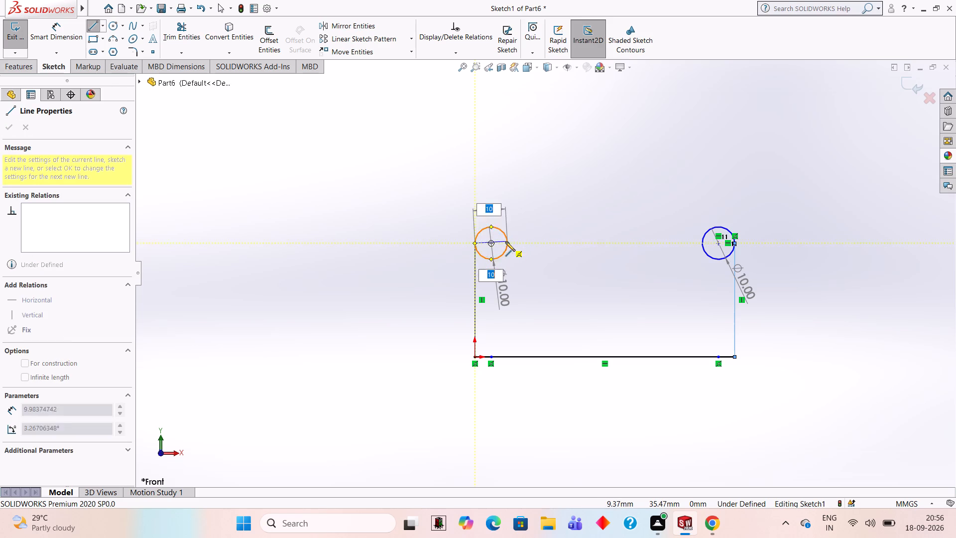
left_click(505, 242)
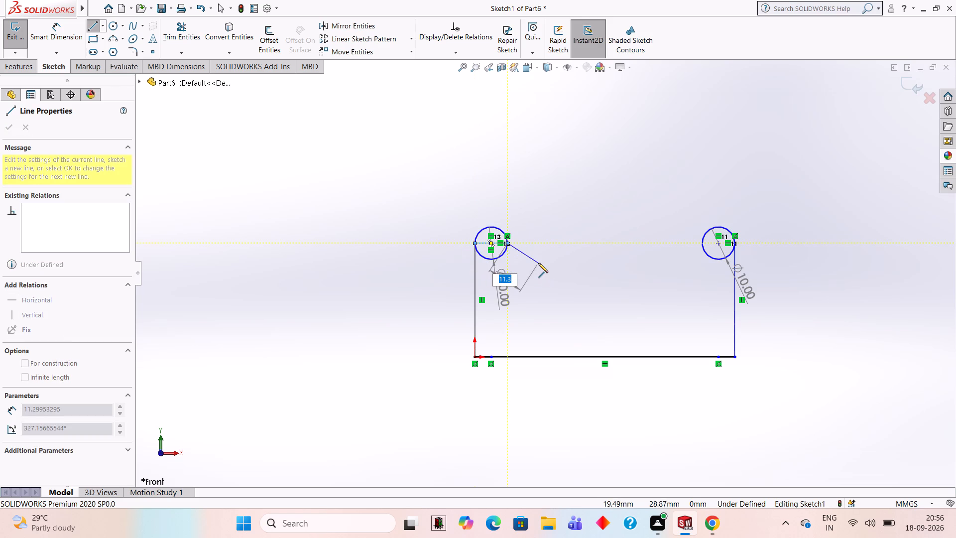
key("Escape")
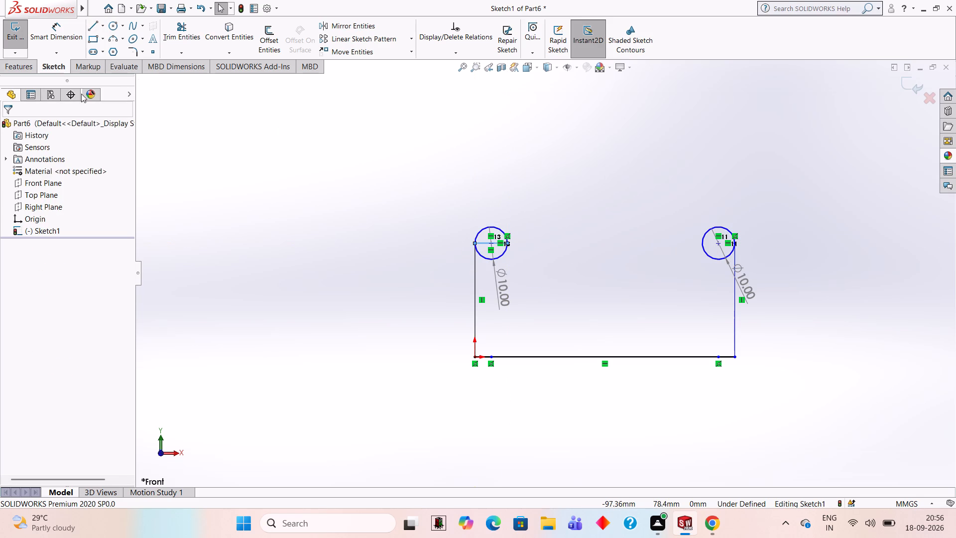
left_click(93, 25)
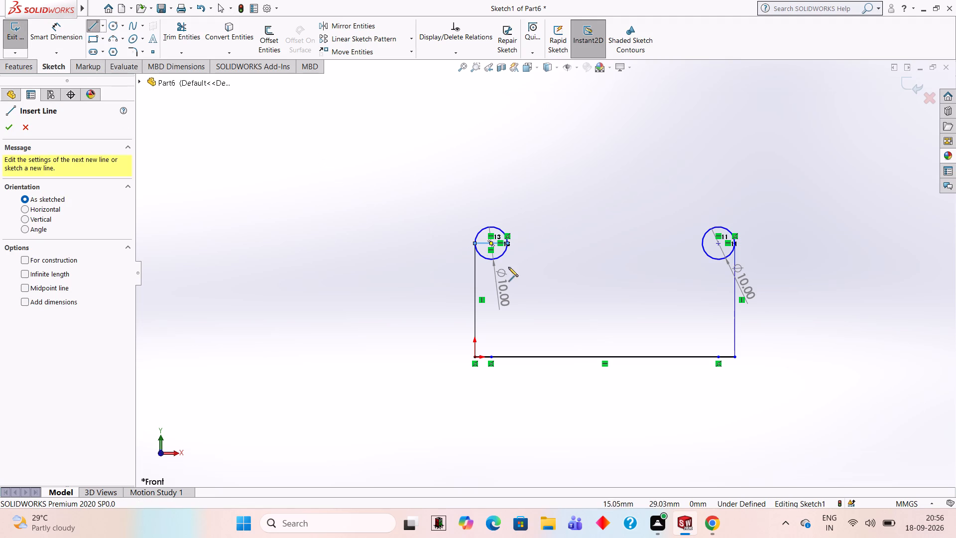
left_click(703, 244)
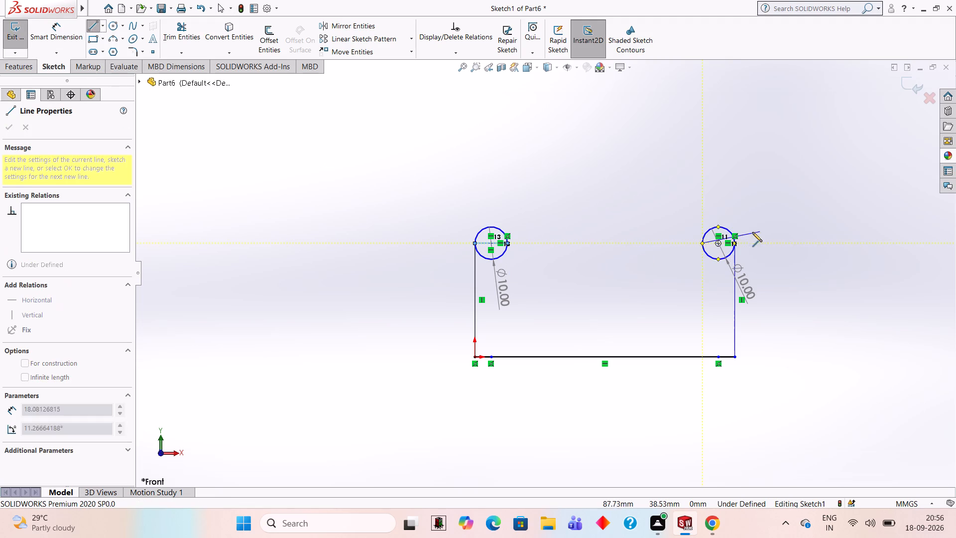
left_click(734, 243)
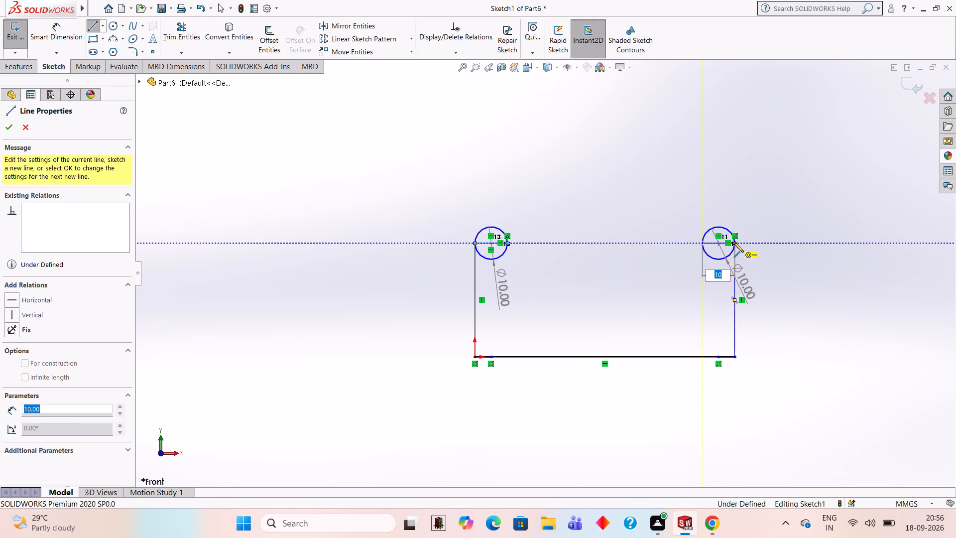
key("Escape")
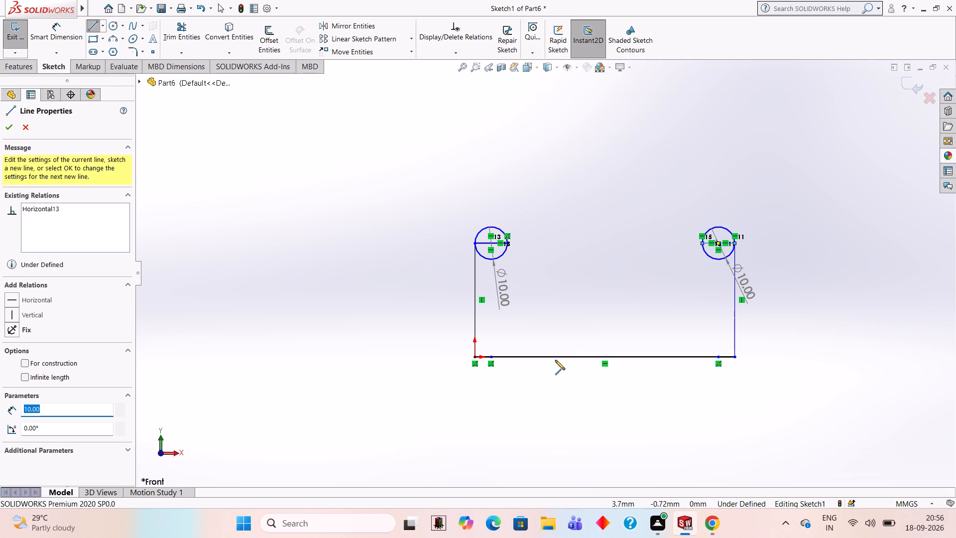
Sketch a 70 mm horizontal line joining the topmost points of the two circles.
left_click(491, 227)
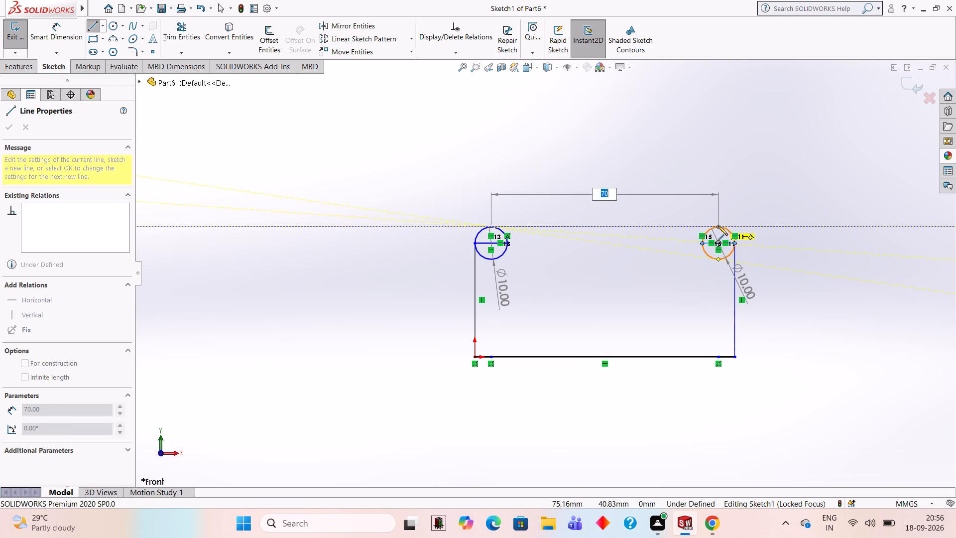
left_click(717, 227)
key("Escape")
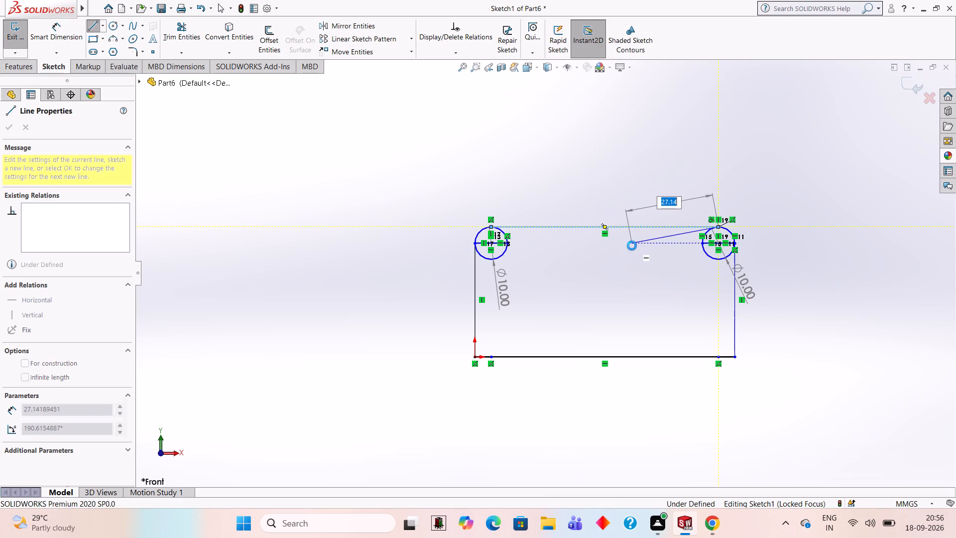
Trim the circle nearest the origin to its outer upper quarter arc, removing its lower half, inner quarter and diameter line.
left_click(199, 47)
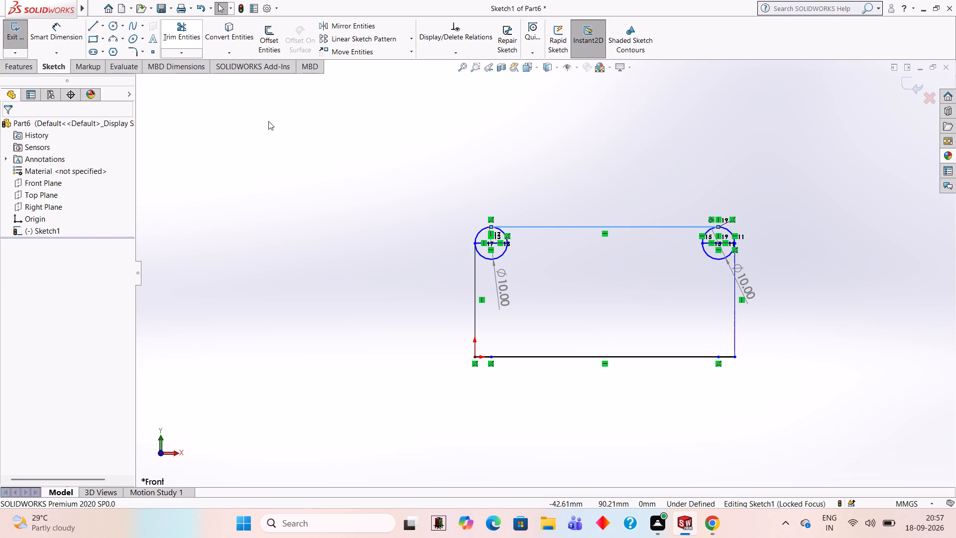
left_click(503, 257)
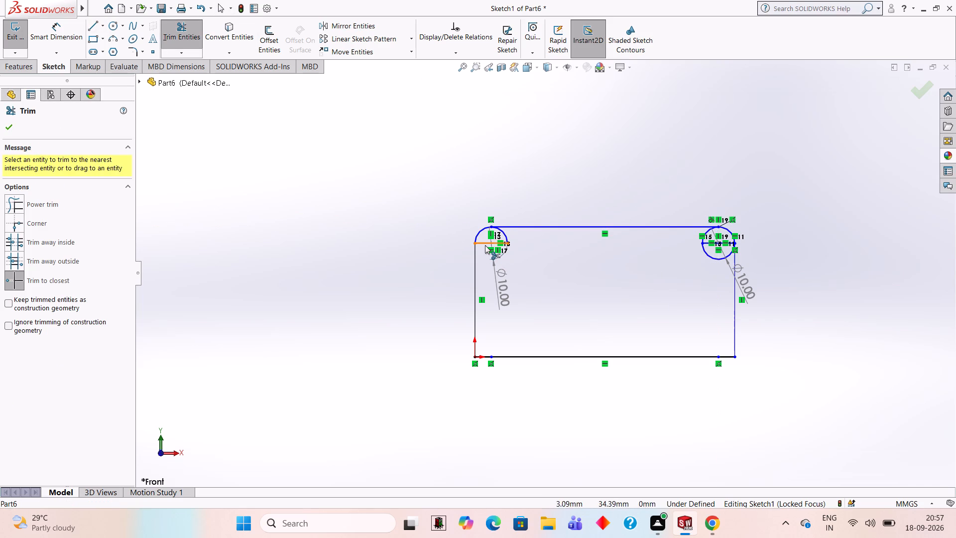
left_click(485, 245)
left_click(506, 237)
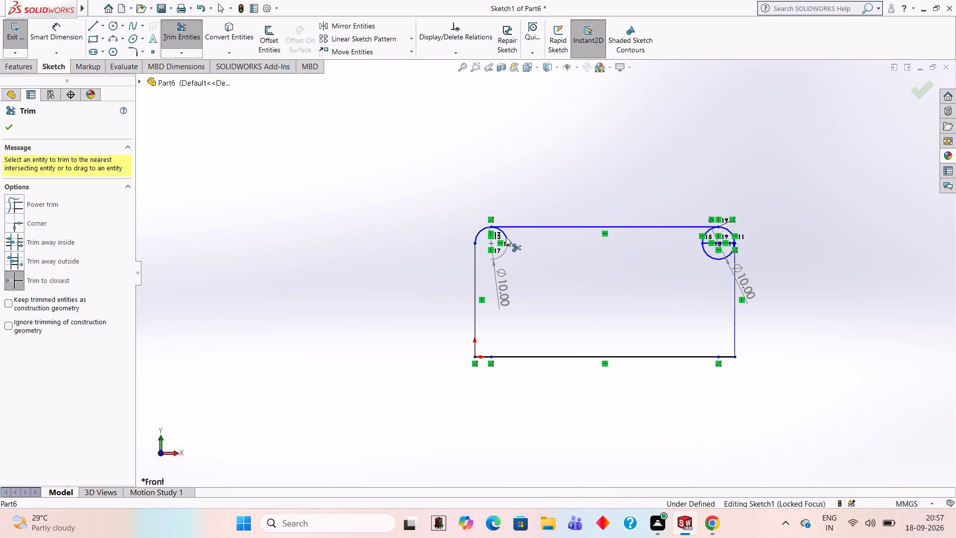
Trim the circle farthest from the origin to its outer upper quarter arc, removing its lower half, diameter line and inner quarter.
left_click(710, 257)
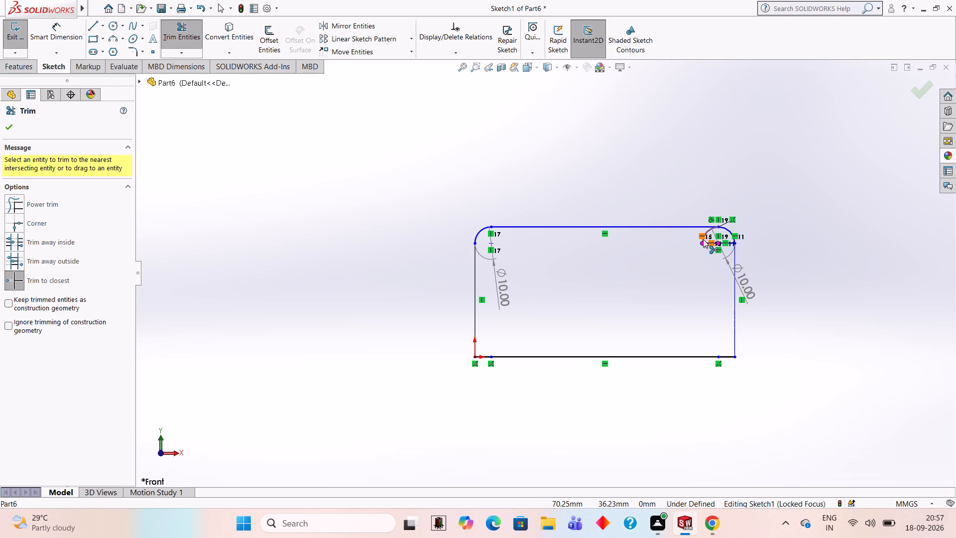
left_click(708, 243)
left_click(708, 234)
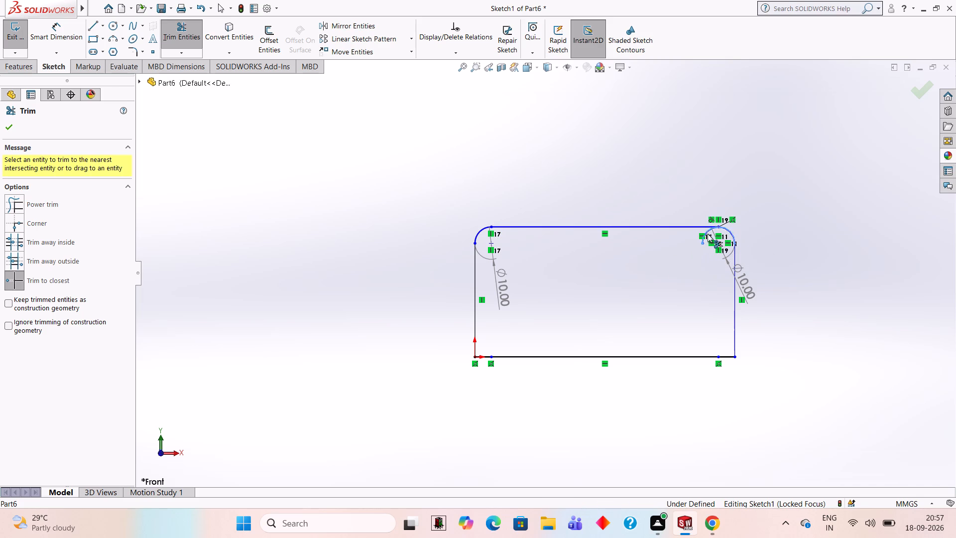
key("Escape")
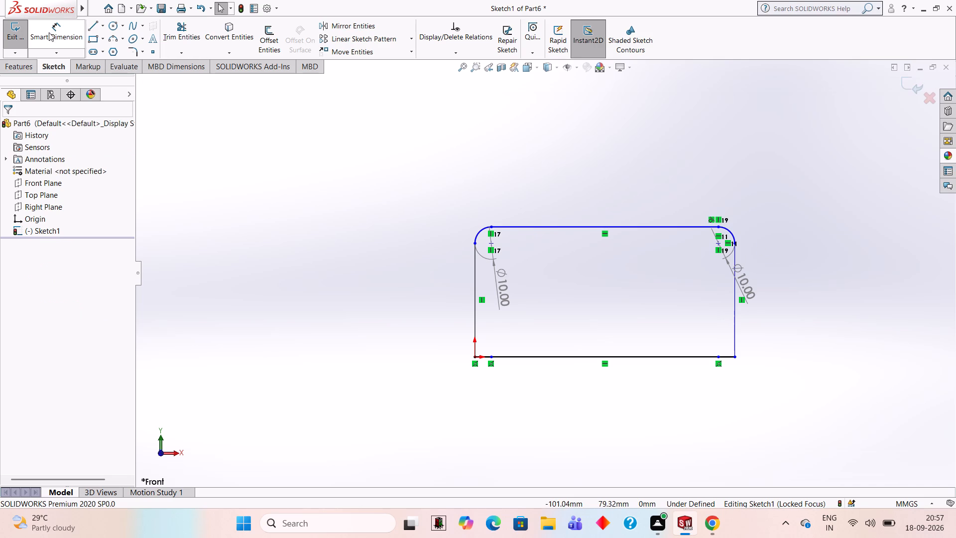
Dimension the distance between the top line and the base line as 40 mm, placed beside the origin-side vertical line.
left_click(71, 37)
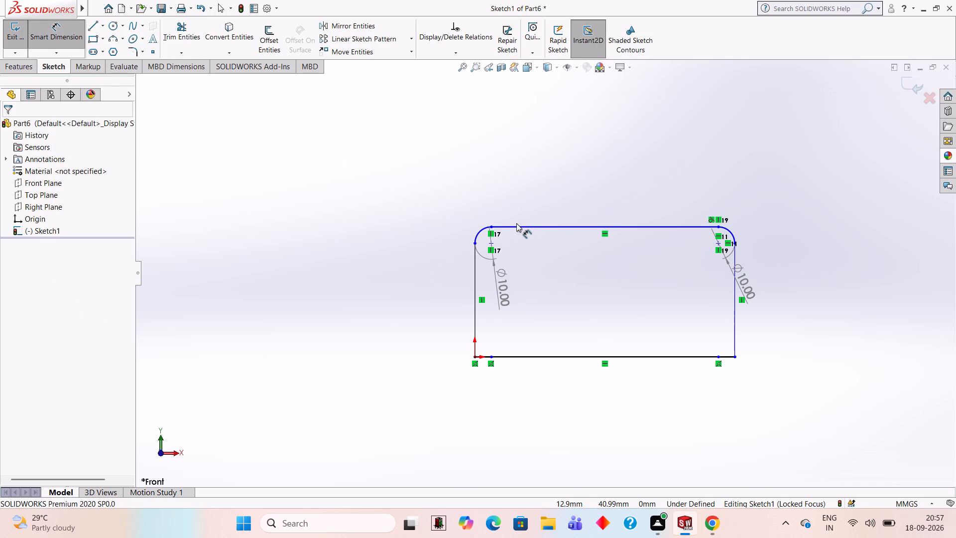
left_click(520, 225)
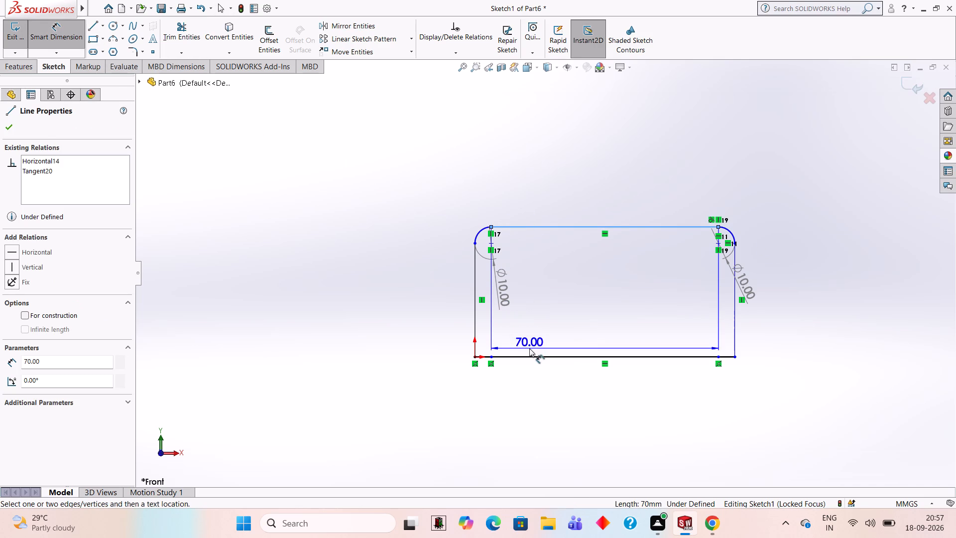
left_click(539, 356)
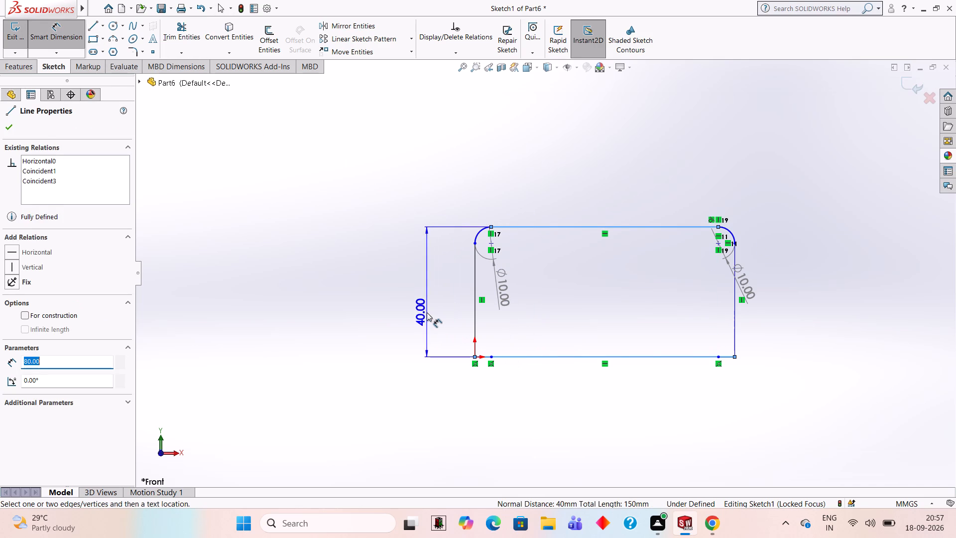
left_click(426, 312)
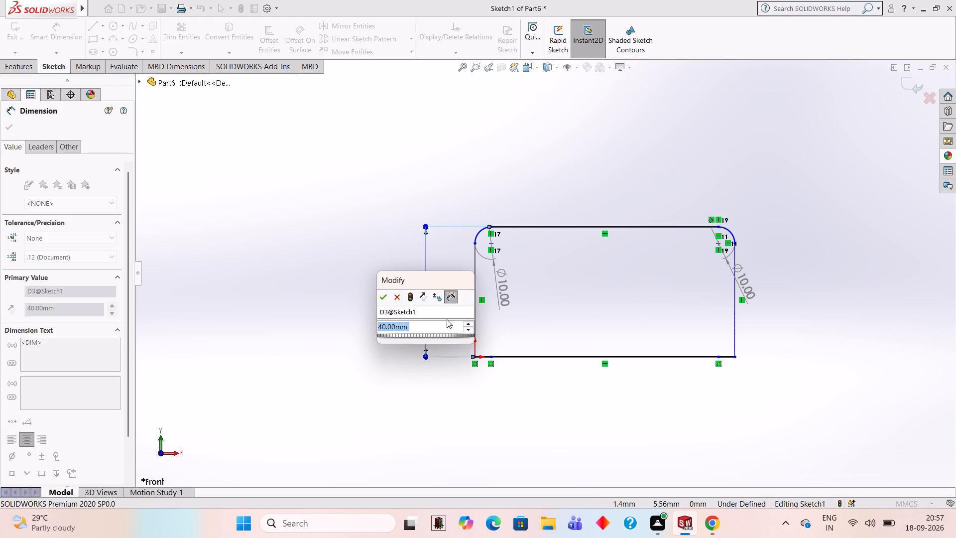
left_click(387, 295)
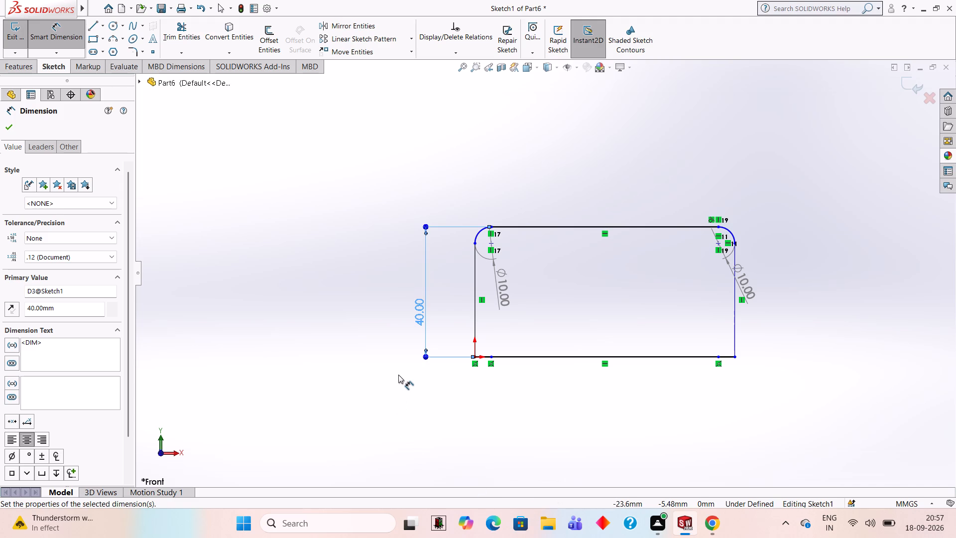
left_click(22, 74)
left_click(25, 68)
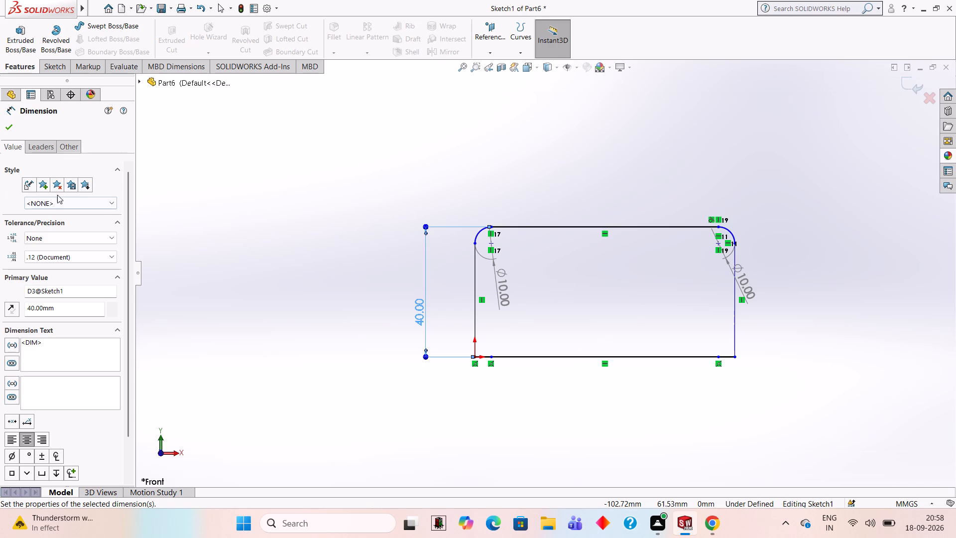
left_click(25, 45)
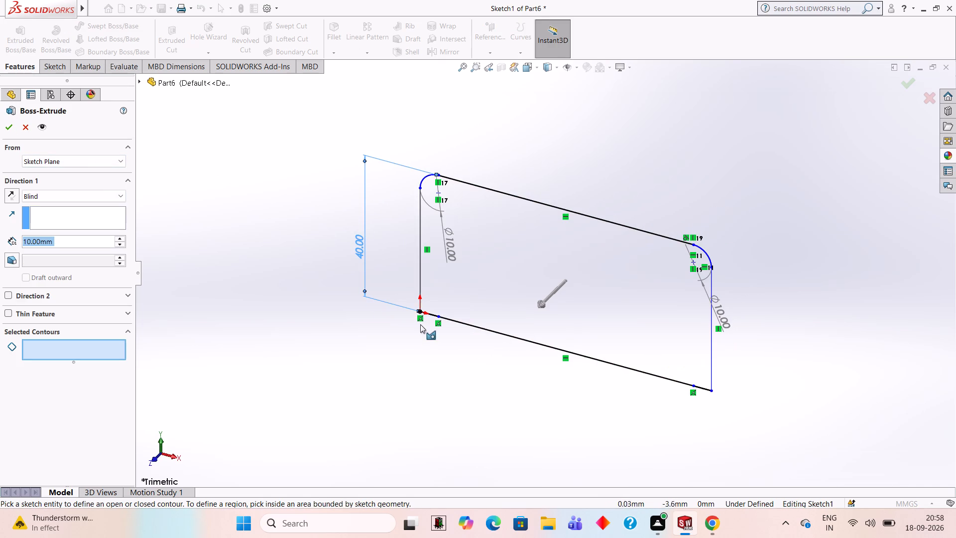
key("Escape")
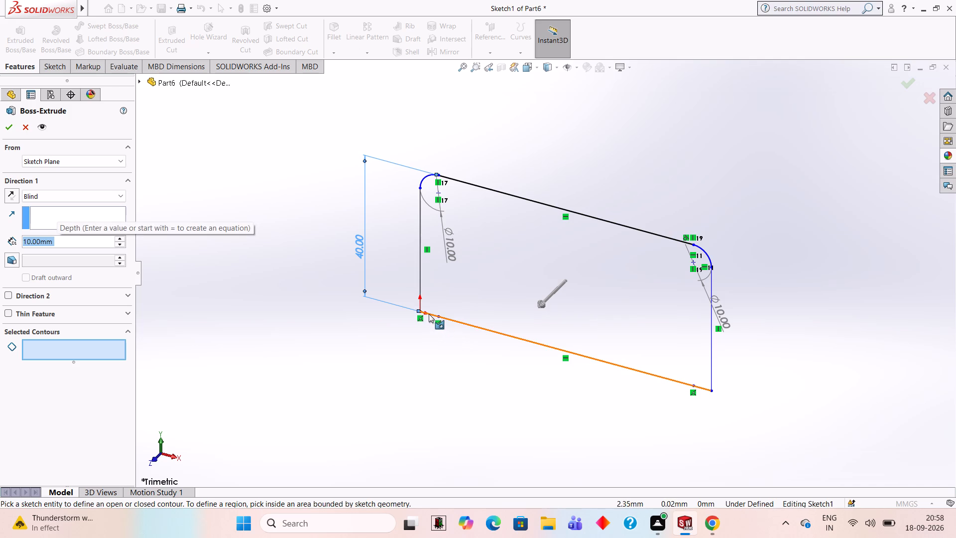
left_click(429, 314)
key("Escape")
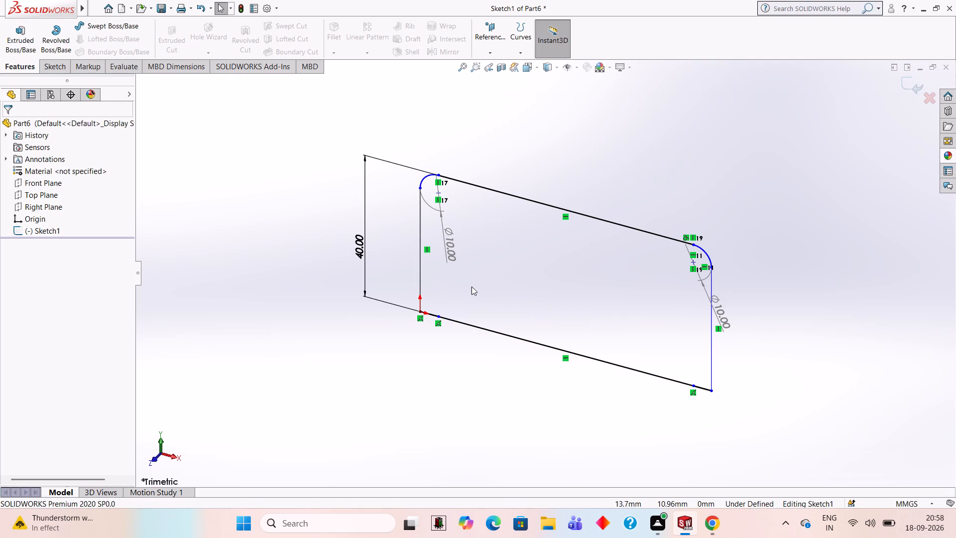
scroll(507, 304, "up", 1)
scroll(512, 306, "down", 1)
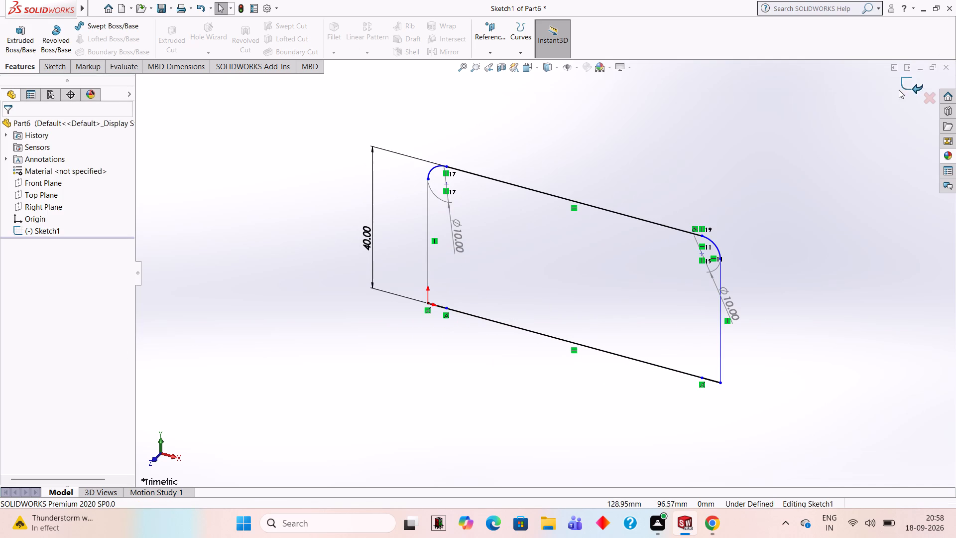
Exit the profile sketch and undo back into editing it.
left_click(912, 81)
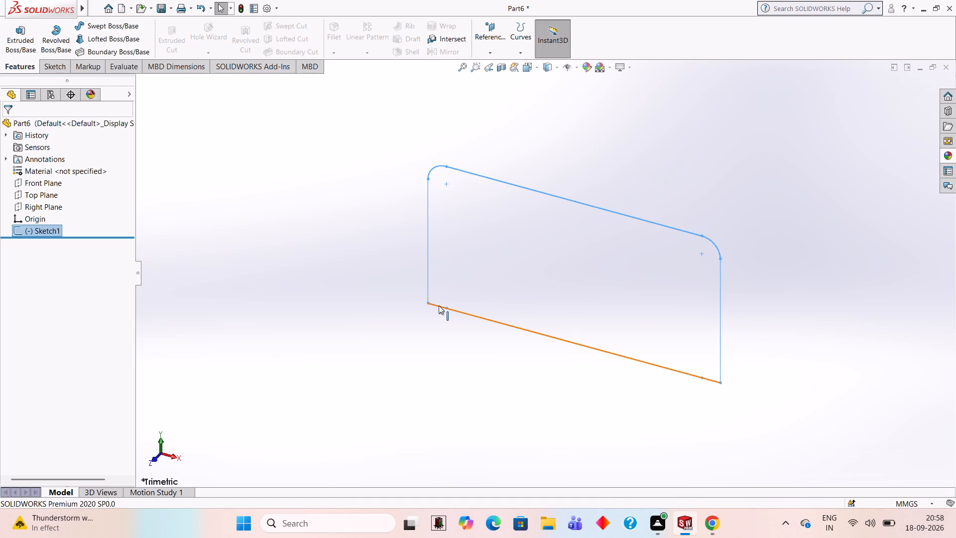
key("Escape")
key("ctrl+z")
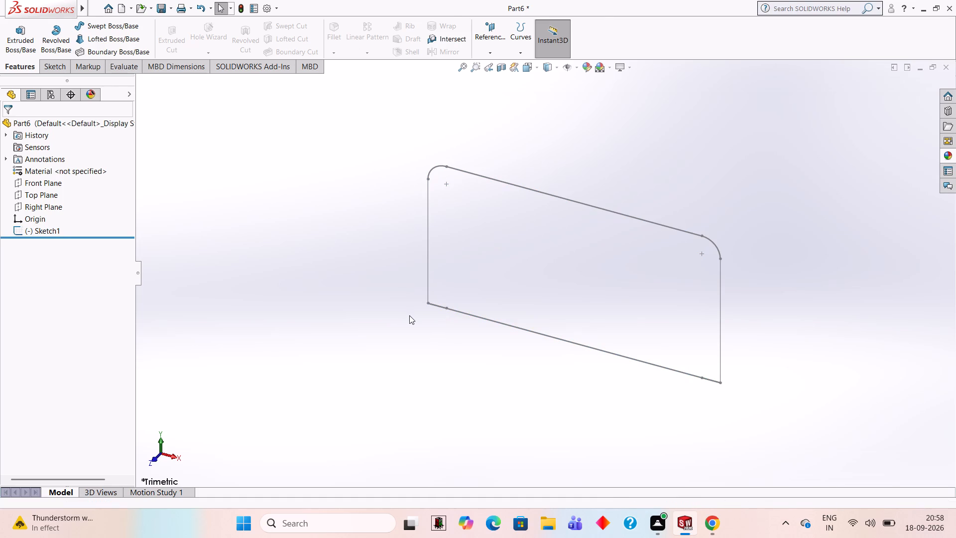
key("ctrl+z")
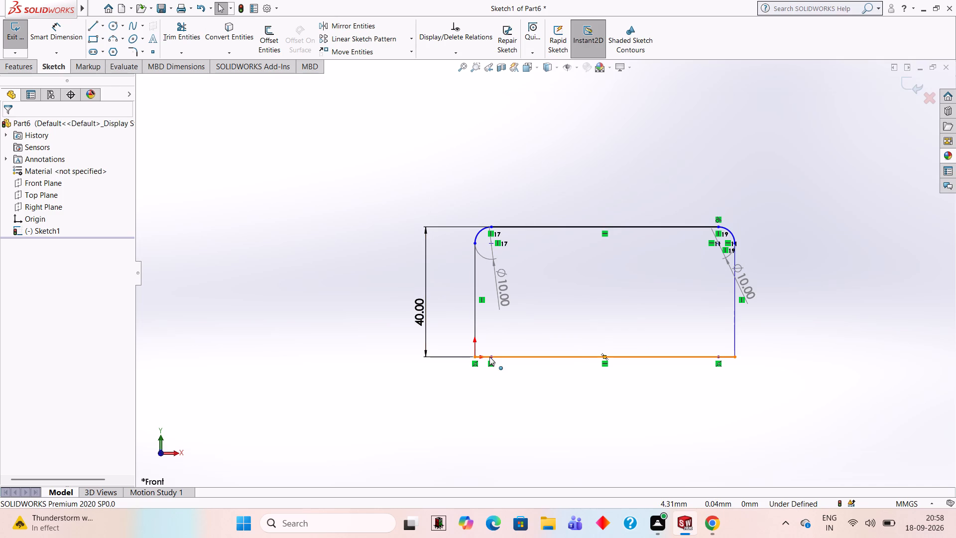
Delete the full-length 80 mm base line from the sketch, together with its associated dimension.
scroll(485, 357, "down", 8)
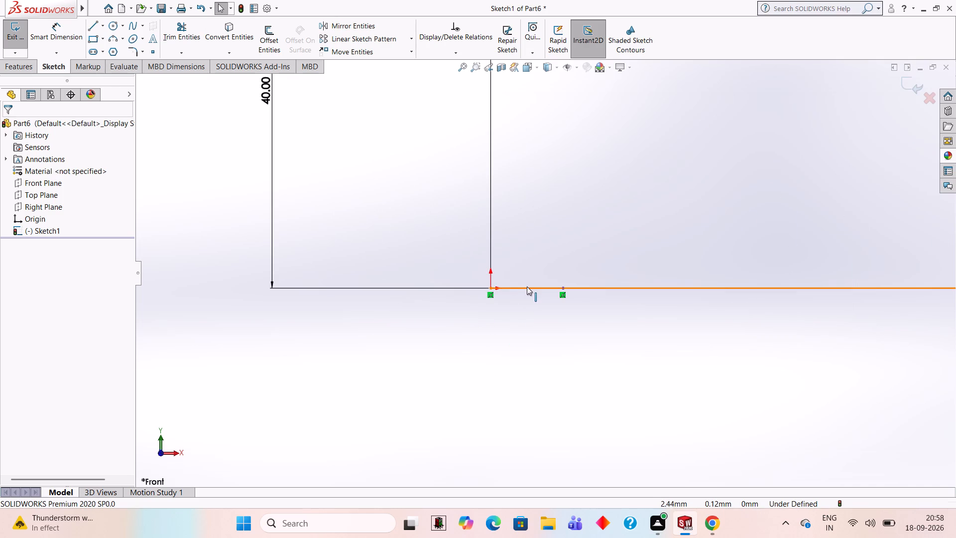
left_click(541, 289)
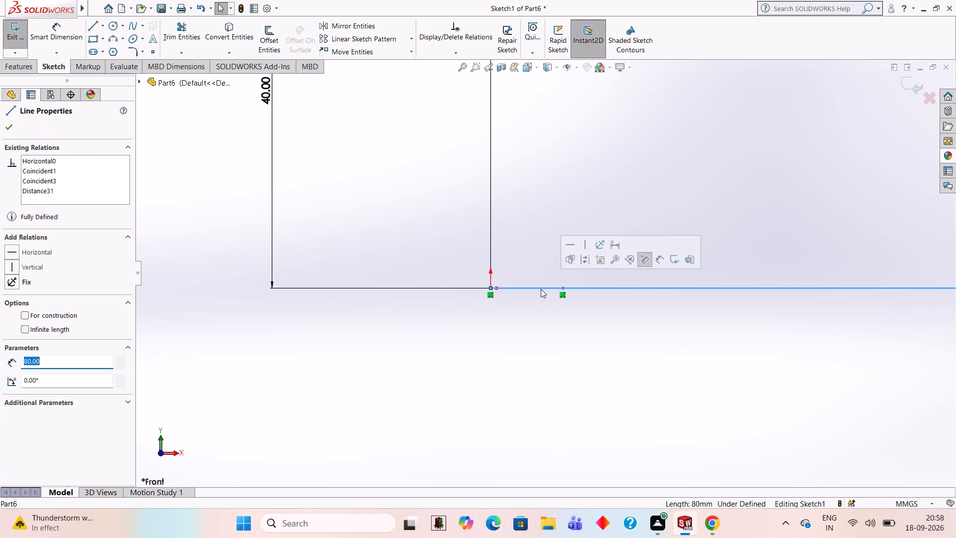
key("Delete")
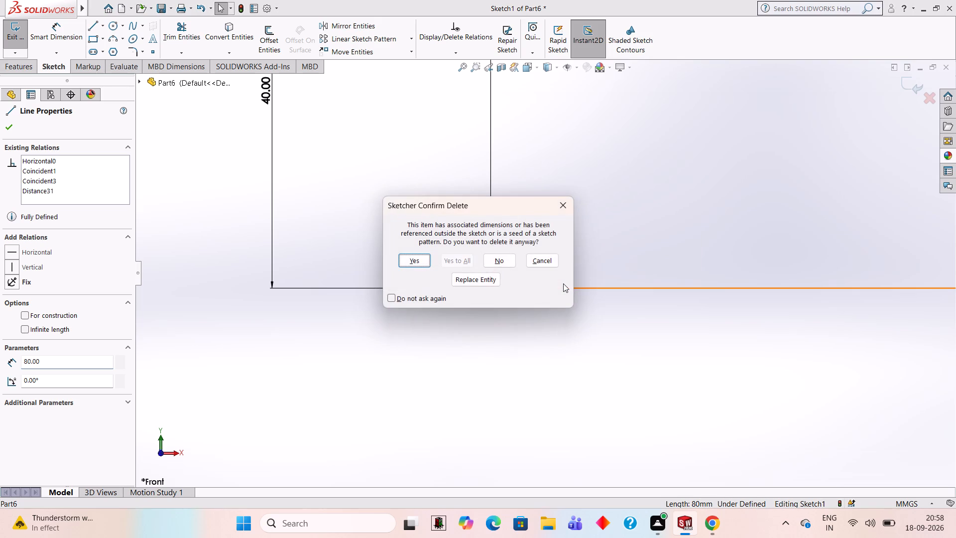
left_click(418, 261)
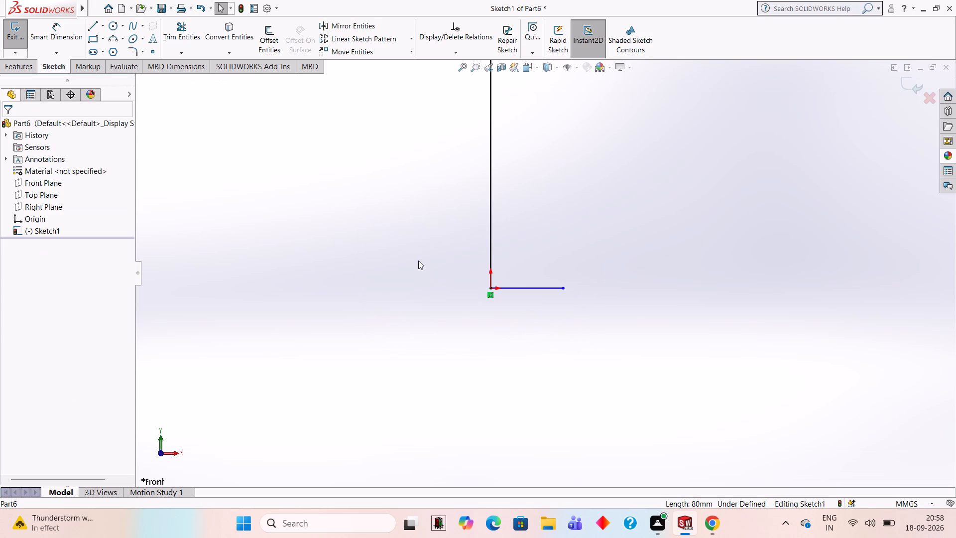
Delete the two short 5 mm horizontal segments at the lower ends of the vertical side lines.
scroll(599, 298, "down", 4)
scroll(603, 295, "up", 7)
scroll(771, 263, "down", 3)
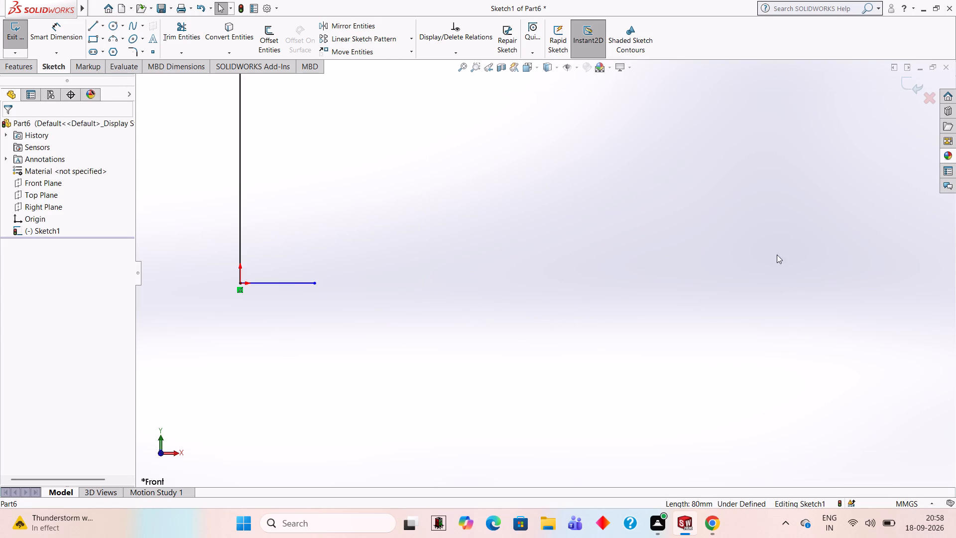
scroll(811, 239, "up", 7)
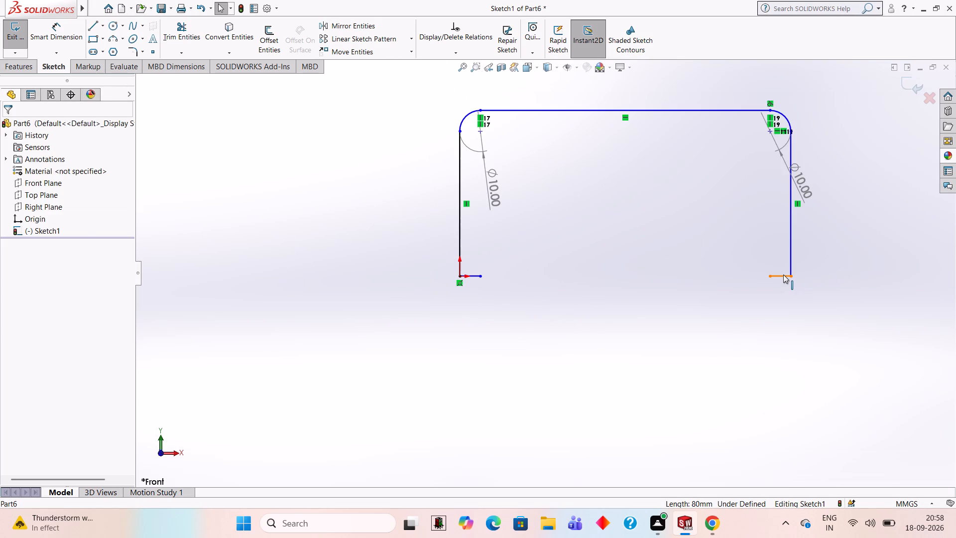
left_click(783, 274)
key("Delete")
left_click(468, 277)
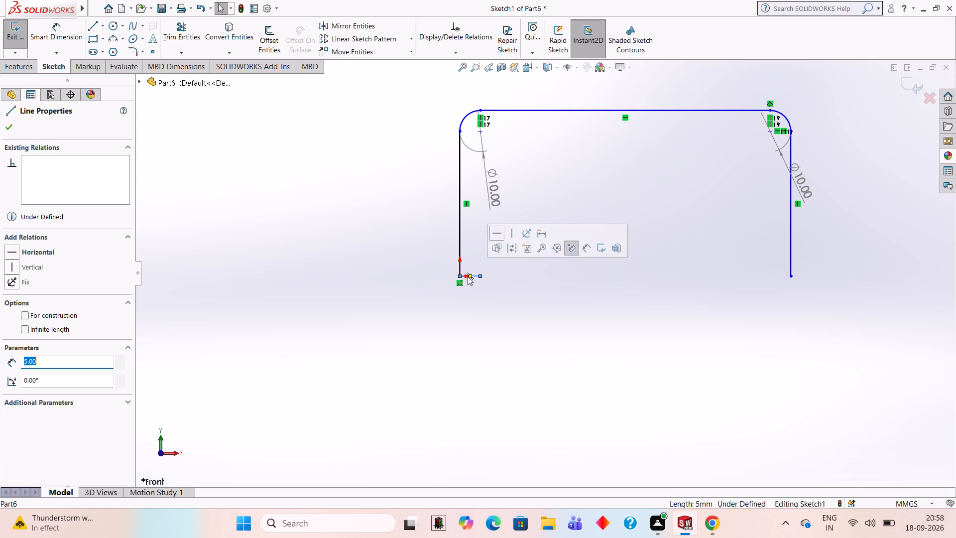
key("Delete")
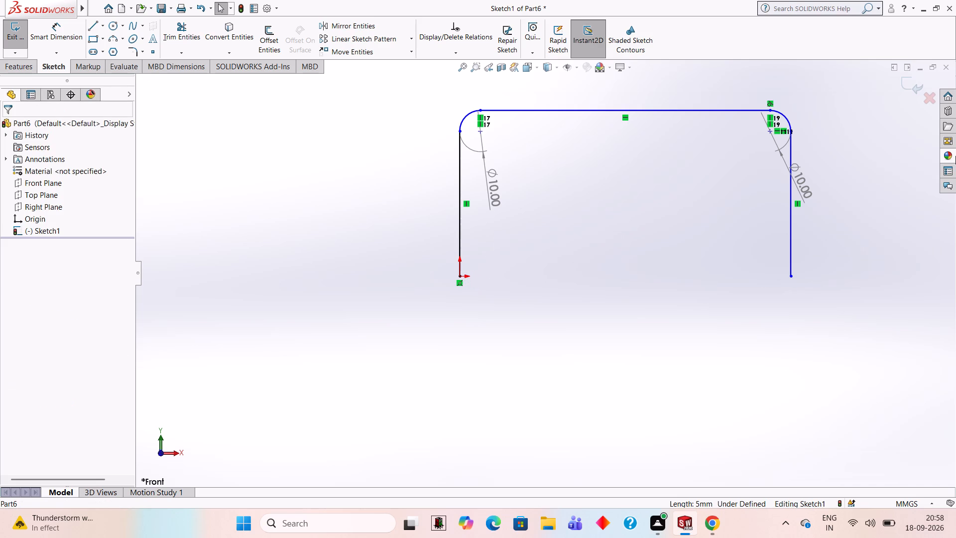
Sketch a single 80 mm horizontal base line from the origin to the lower end of the opposite vertical line.
scroll(835, 155, "up", 2)
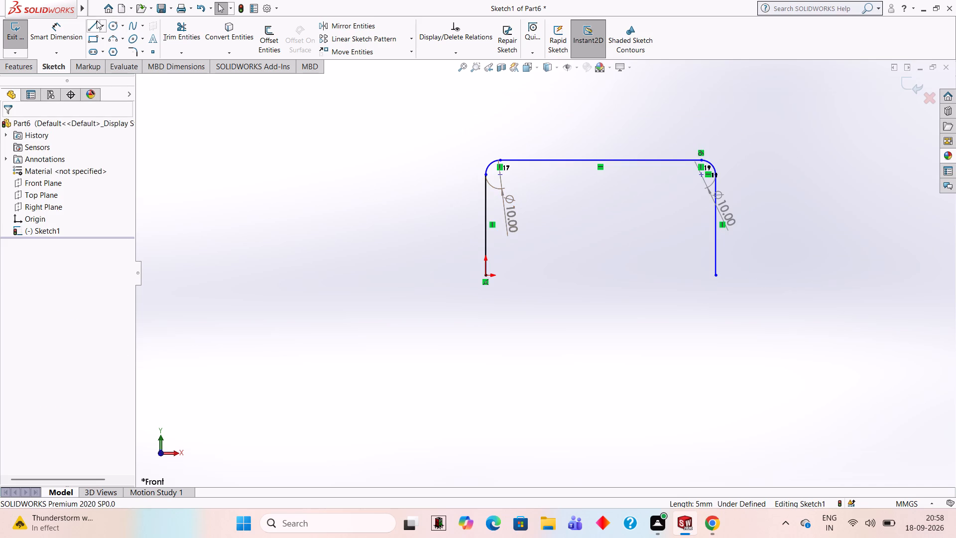
left_click(89, 24)
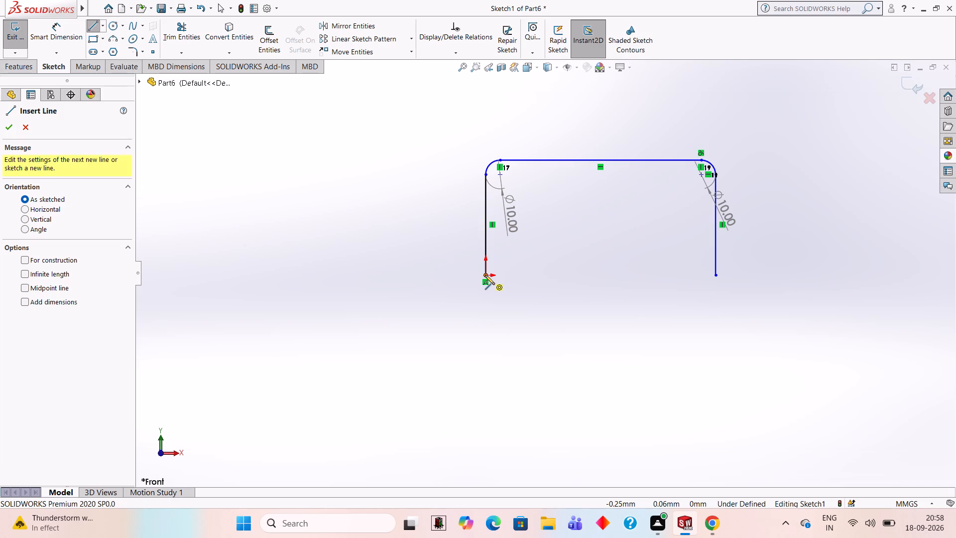
left_click(485, 275)
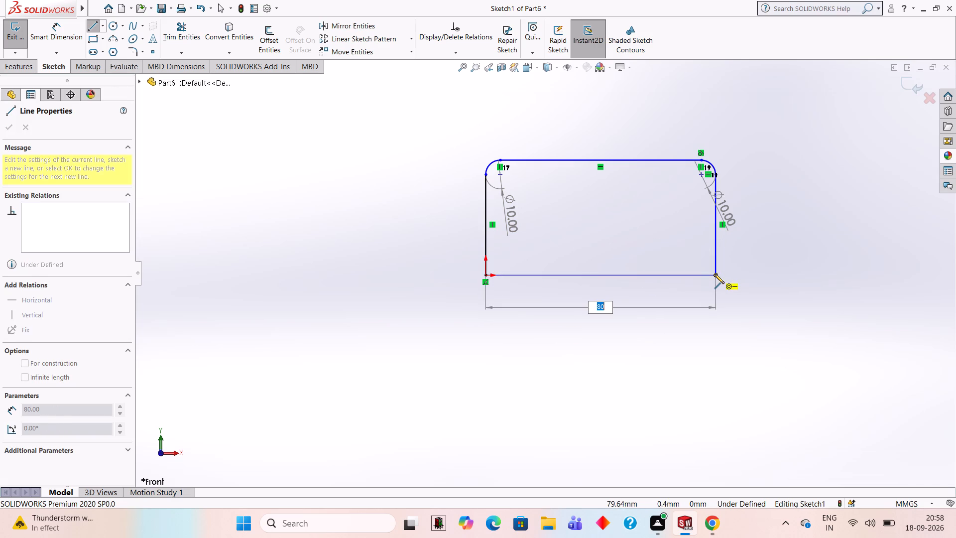
left_click(715, 274)
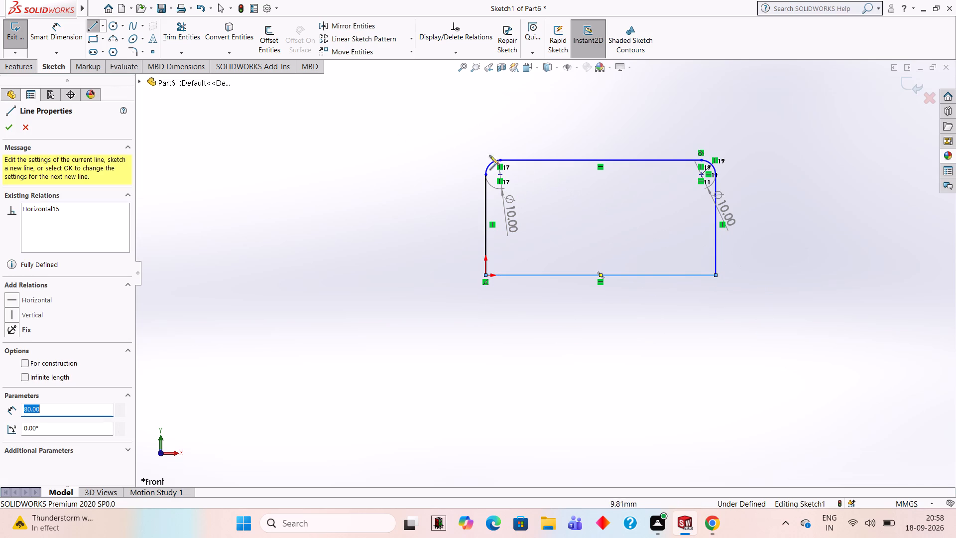
Dimension the distance between the top line and the base line as 40 mm, placed outside the side farthest from the origin.
left_click(48, 29)
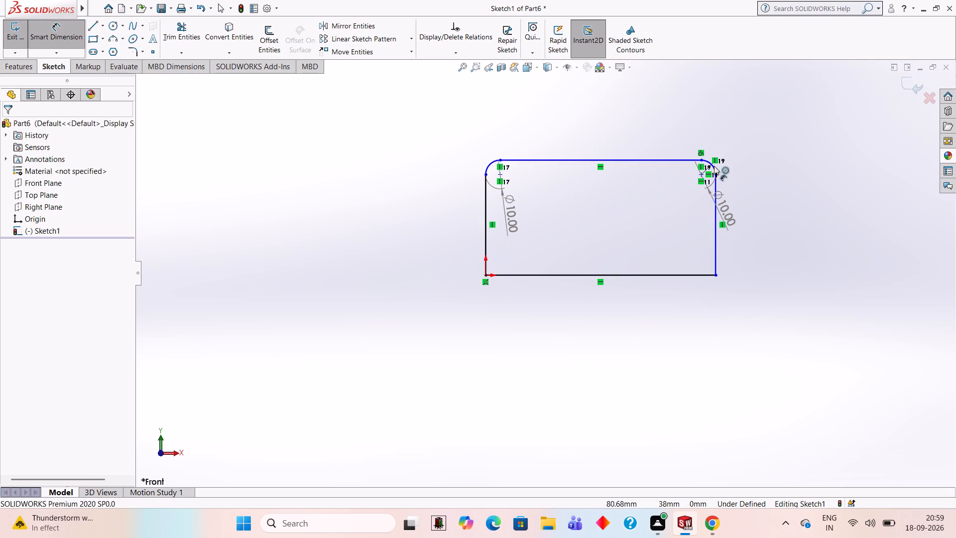
left_click(692, 159)
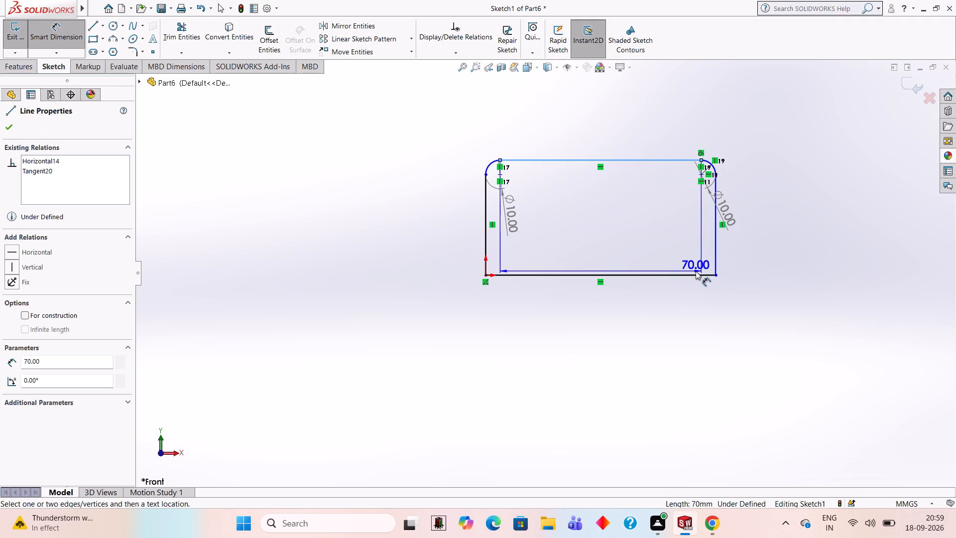
left_click(697, 276)
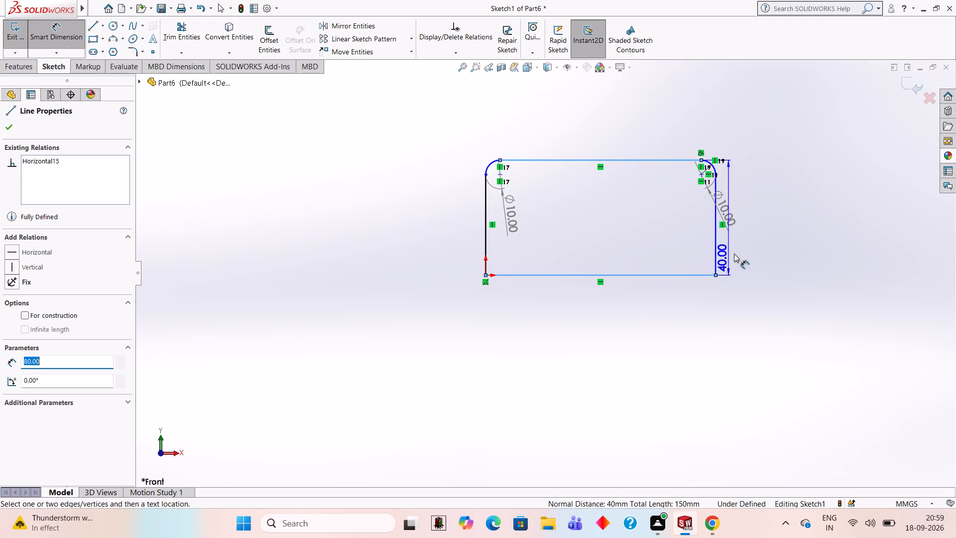
left_click(777, 216)
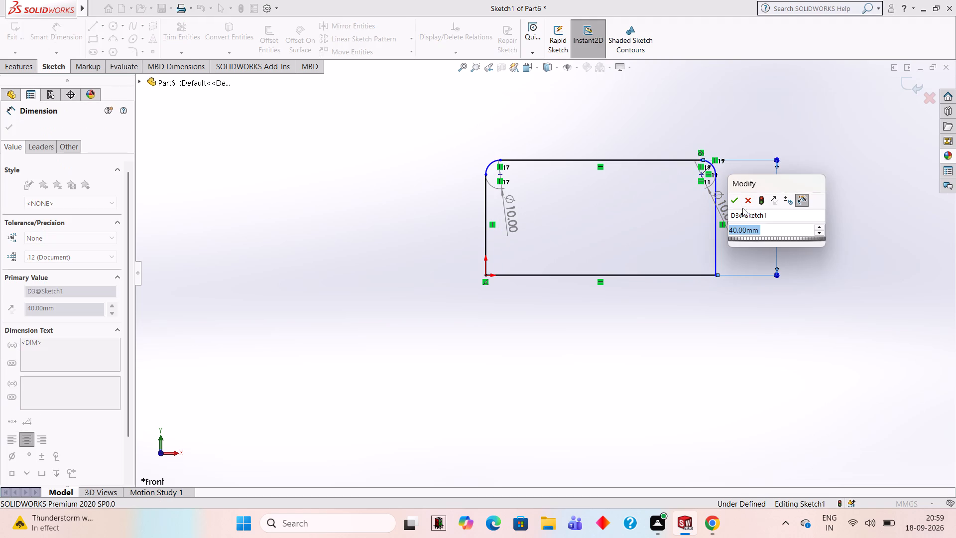
left_click(735, 205)
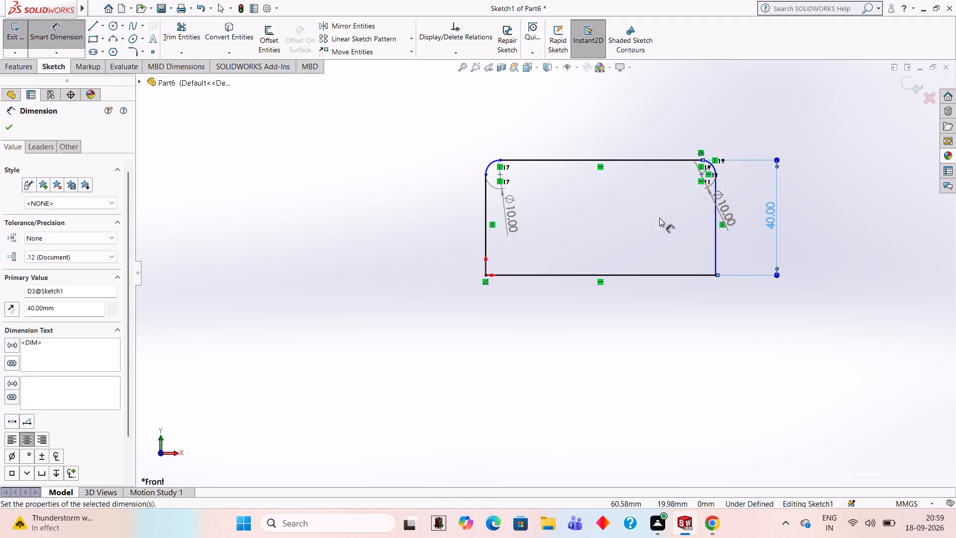
left_click(800, 225)
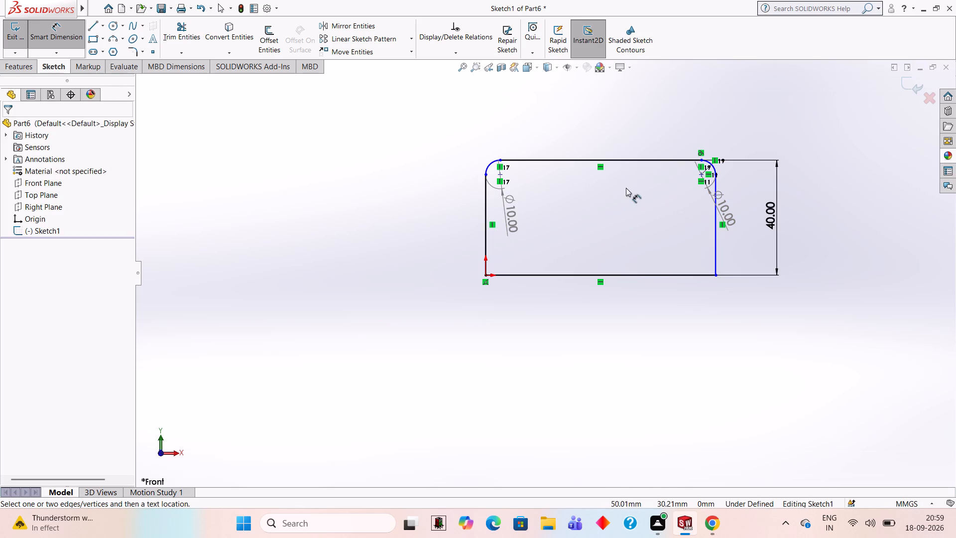
Dimension the vertical side line farthest from the origin, placing the dimension outside the 40 mm one.
left_click(716, 253)
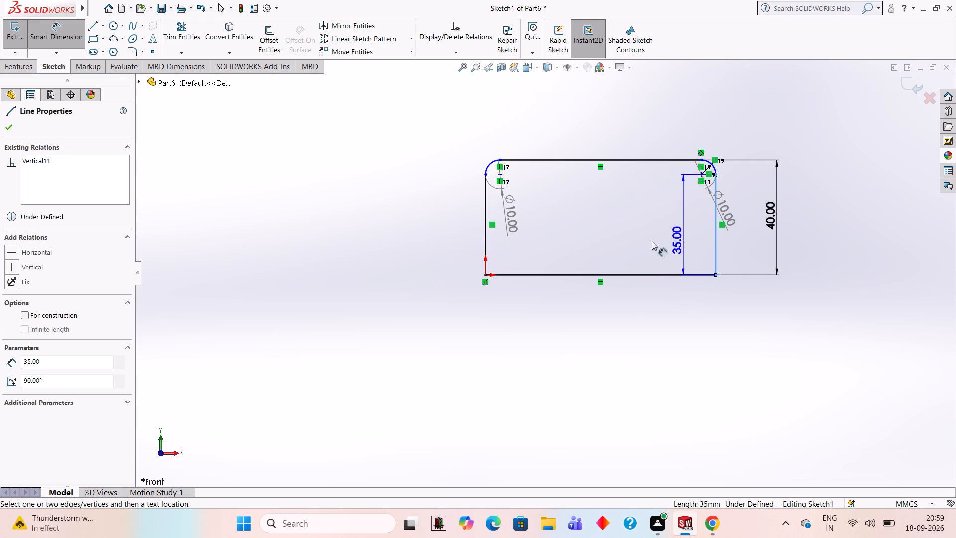
left_click(821, 233)
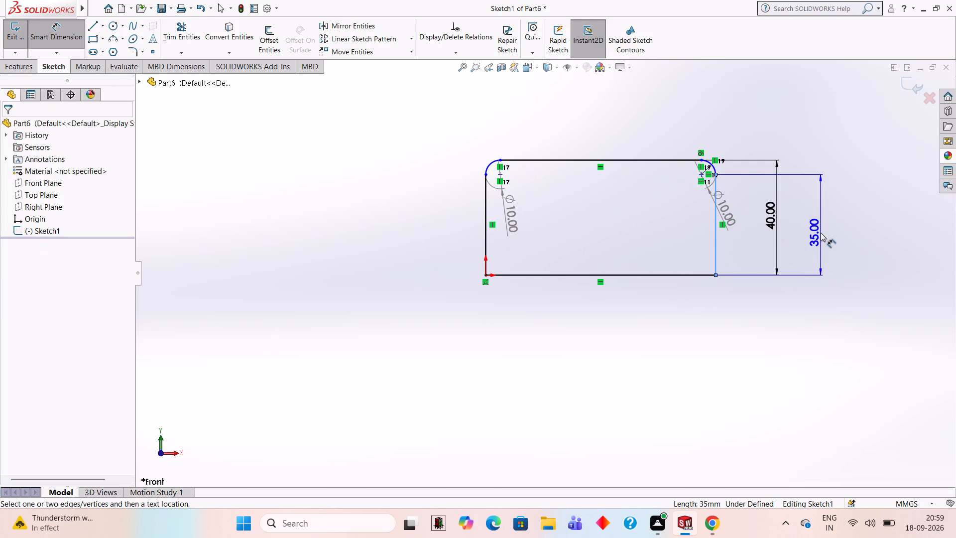
left_click(779, 219)
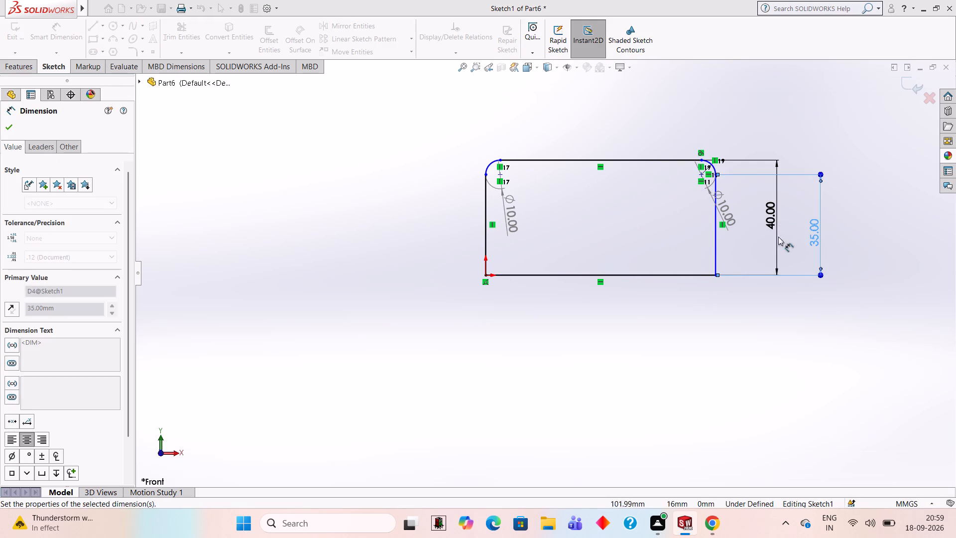
left_click(746, 292)
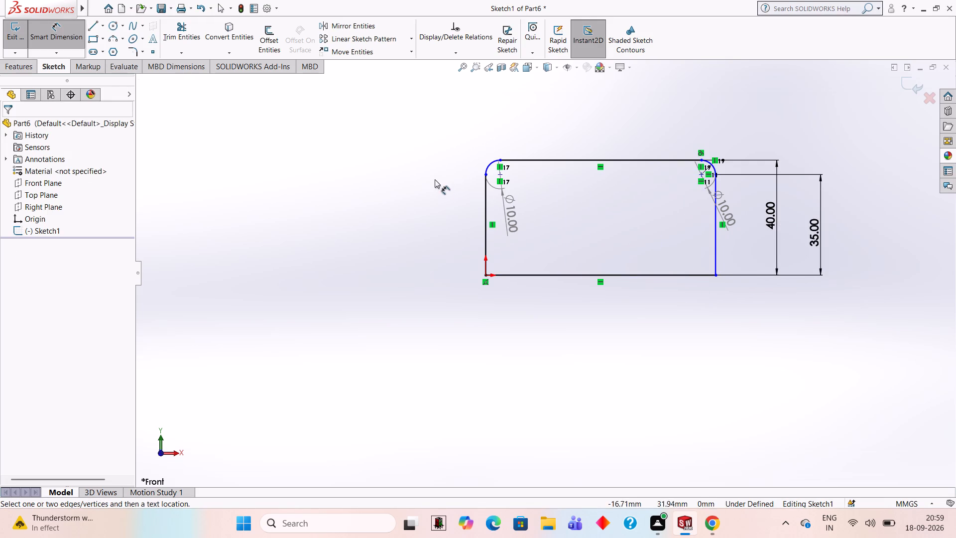
Add a radius dimension to the rounded corner arc directly above the origin, placed outside the profile.
left_click(491, 163)
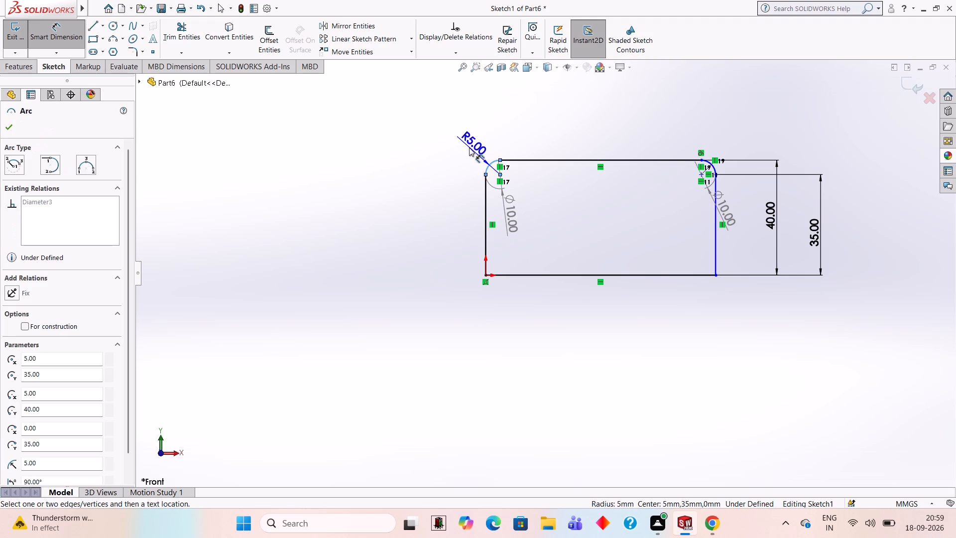
left_click(469, 147)
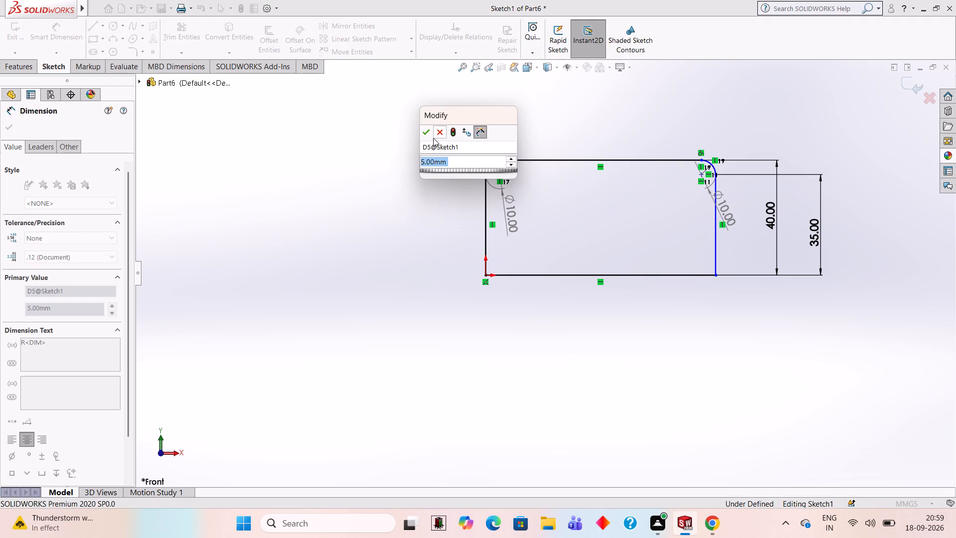
left_click(427, 136)
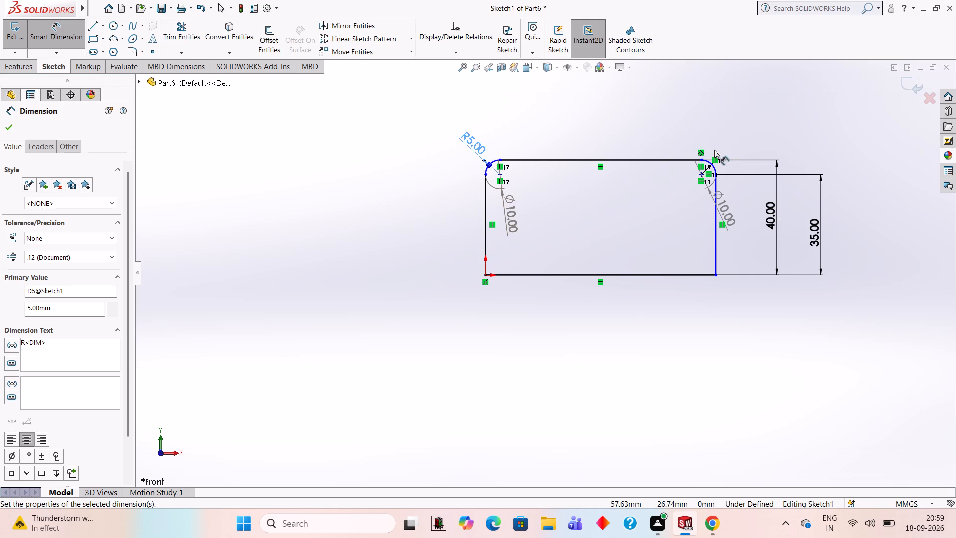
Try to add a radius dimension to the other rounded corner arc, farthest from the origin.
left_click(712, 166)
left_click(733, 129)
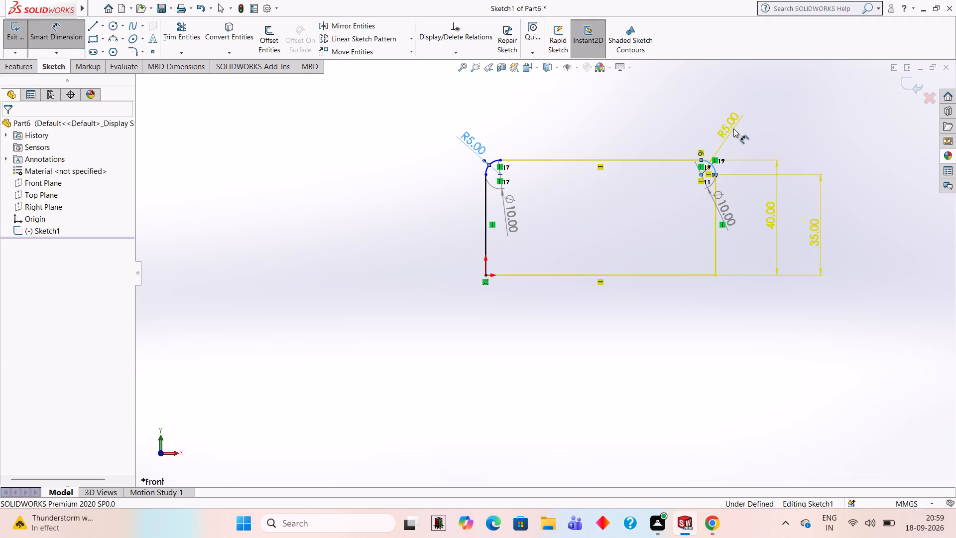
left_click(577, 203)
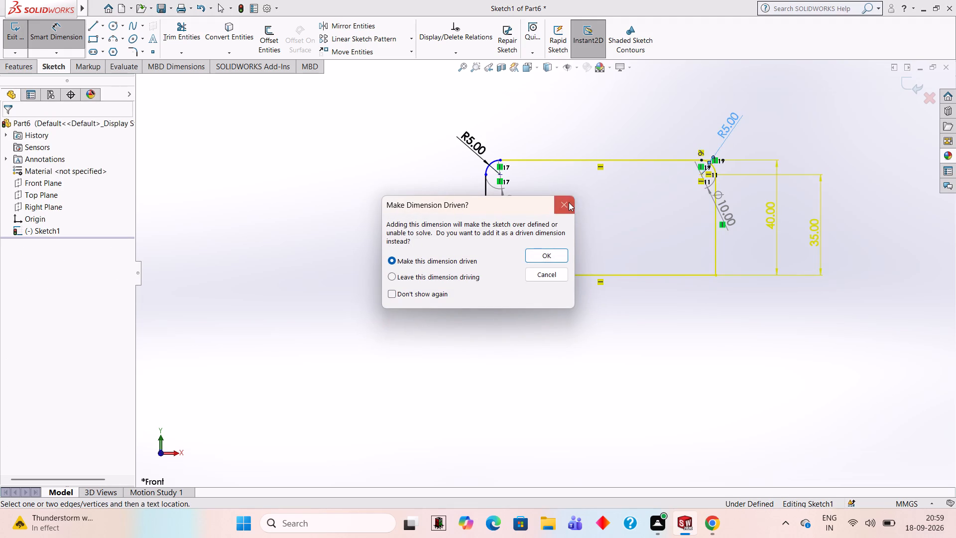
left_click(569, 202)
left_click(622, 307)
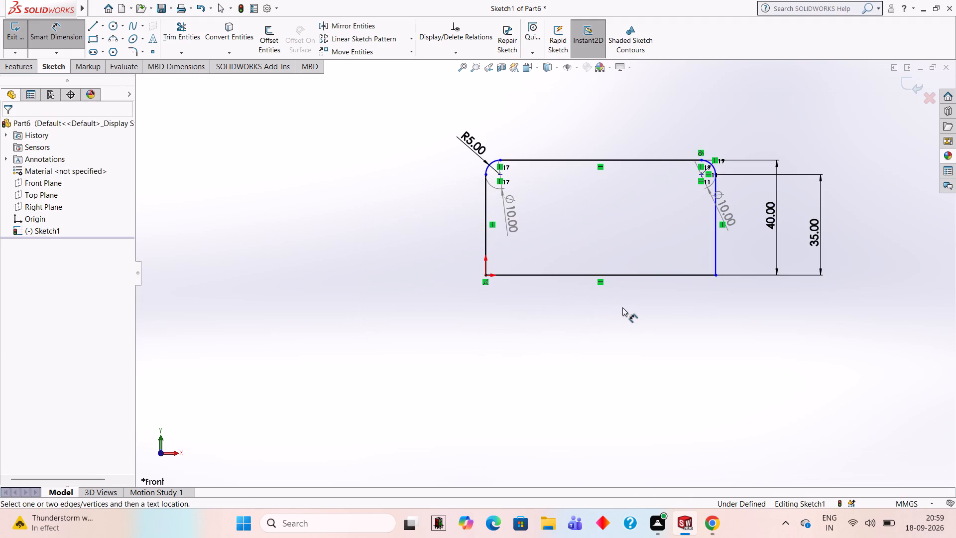
Extrude the rounded profile as a Blind boss 10 mm deep from the sketch plane.
left_click(15, 63)
left_click(21, 43)
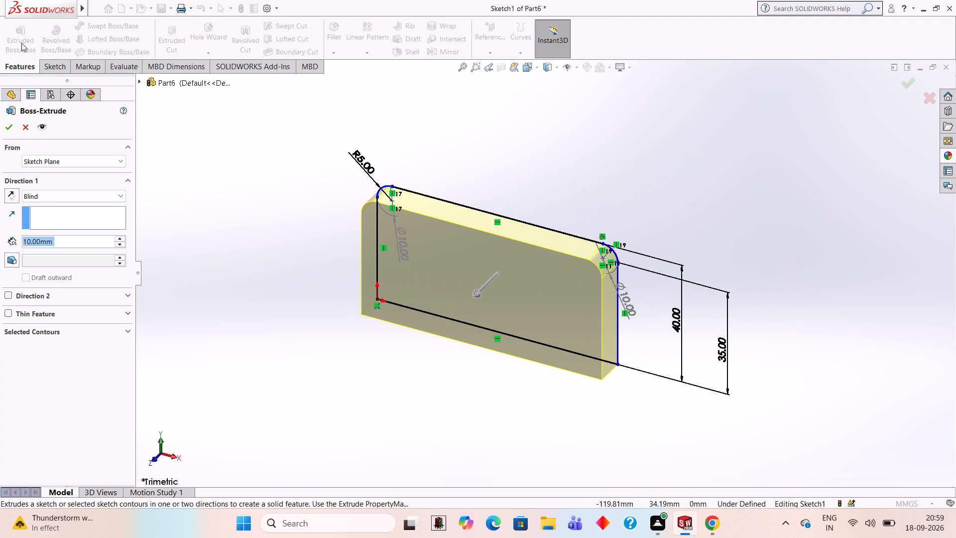
left_click(3, 126)
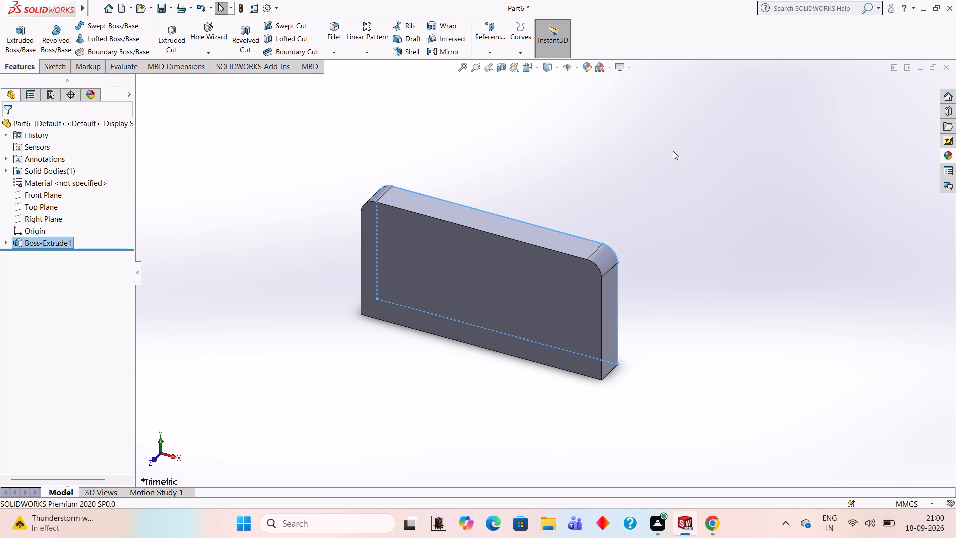
Start a new sketch on the flat bottom face of the extruded plate, viewed straight on.
middle_click_drag(670, 172, 701, 423)
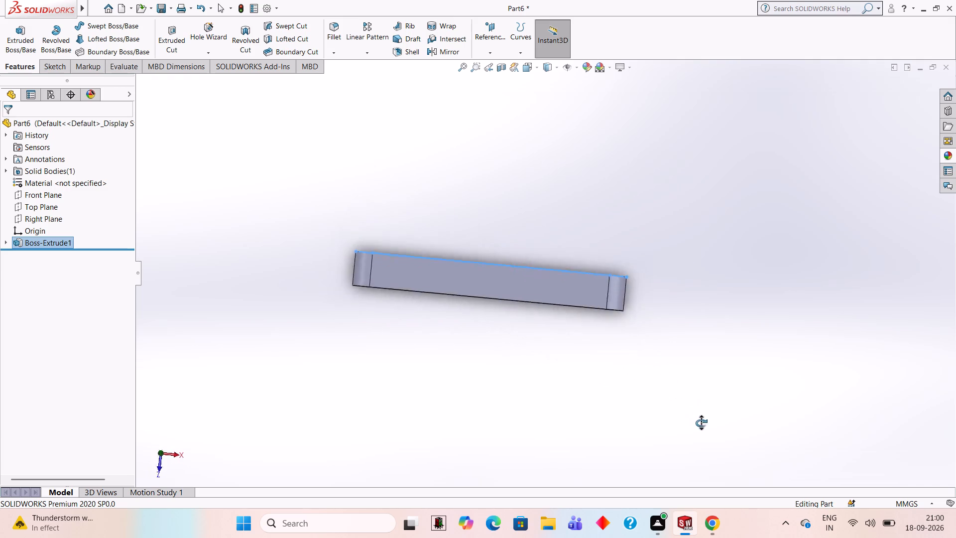
middle_click_drag(701, 423, 686, 125)
middle_click_drag(657, 199, 654, 143)
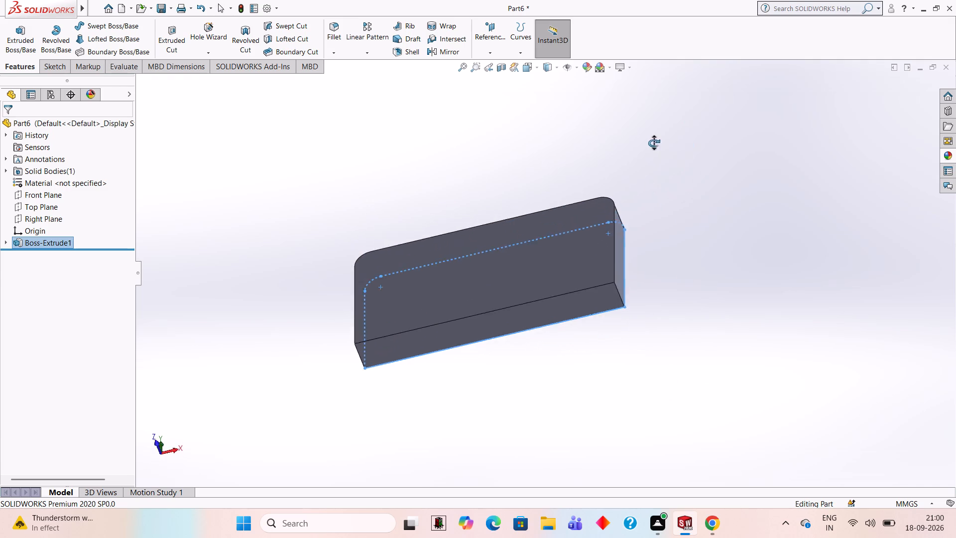
middle_click_drag(654, 143, 670, 115)
middle_click_drag(646, 190, 641, 149)
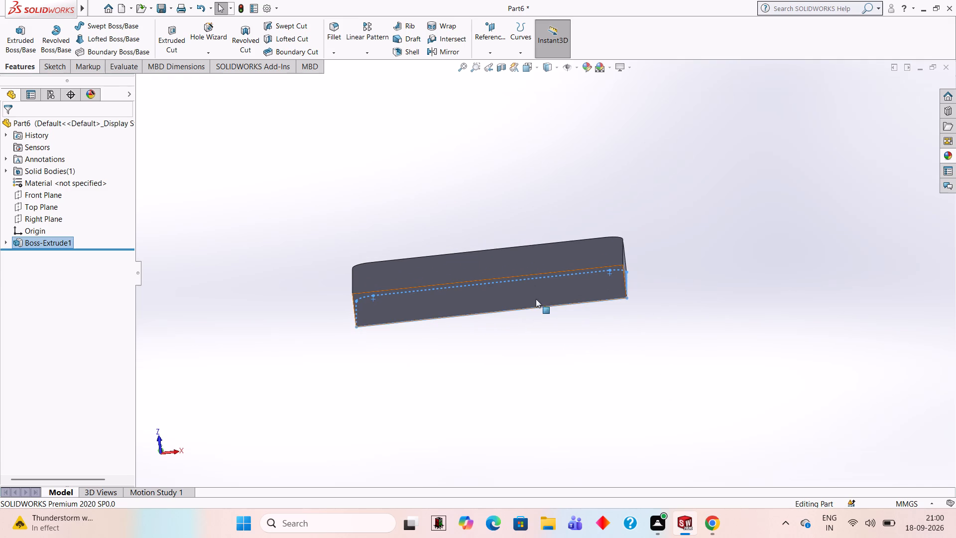
left_click(530, 287)
left_click(576, 255)
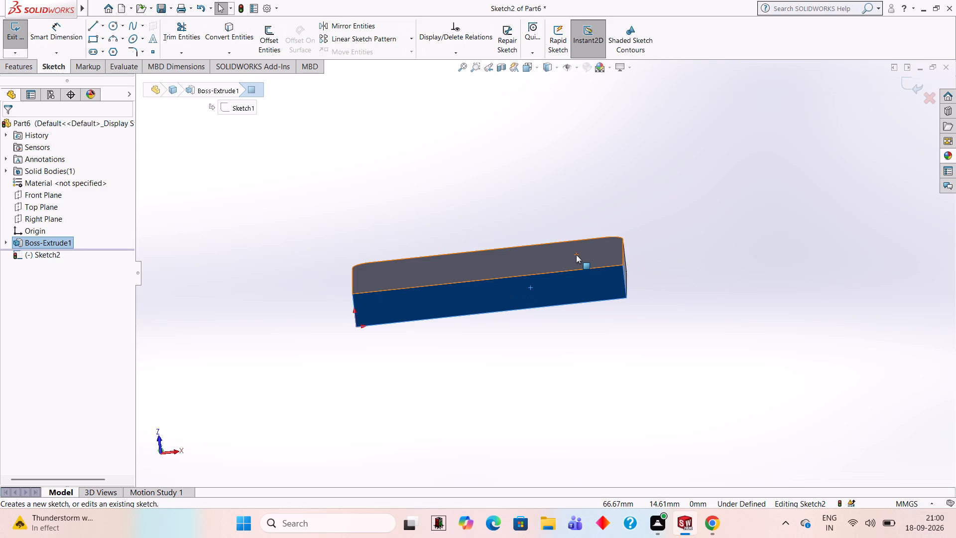
key("ctrl+8")
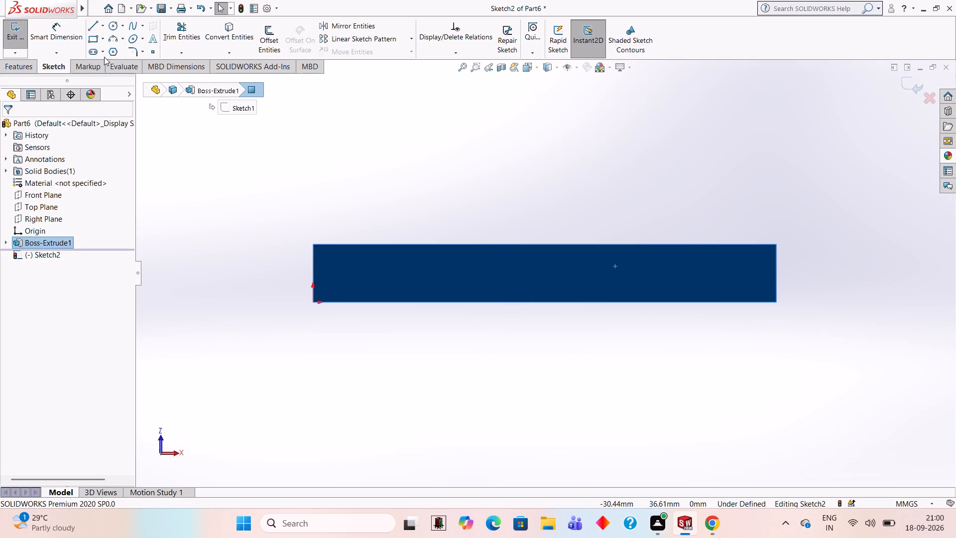
Sketch a 25 mm vertical line outward from the face corner above the origin, away from the plate.
left_click(94, 25)
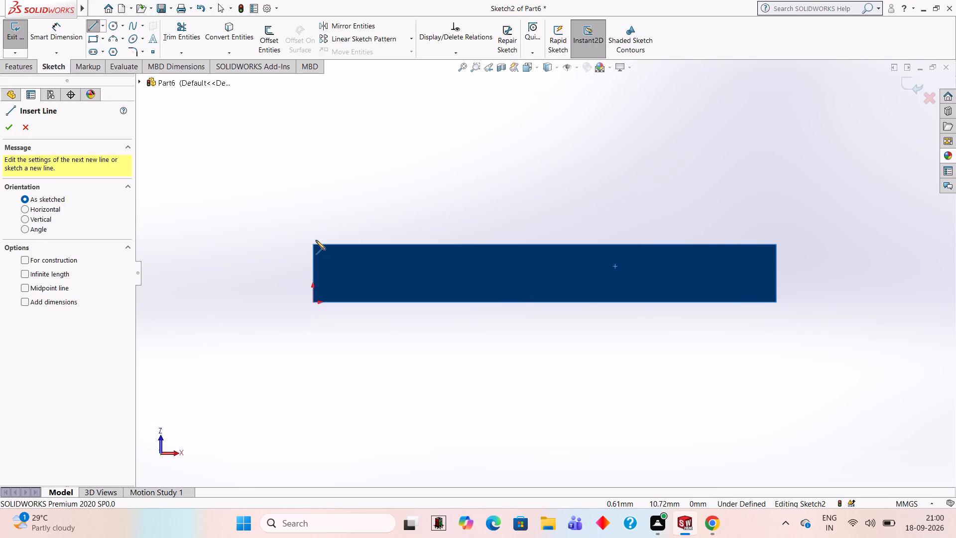
left_click(312, 244)
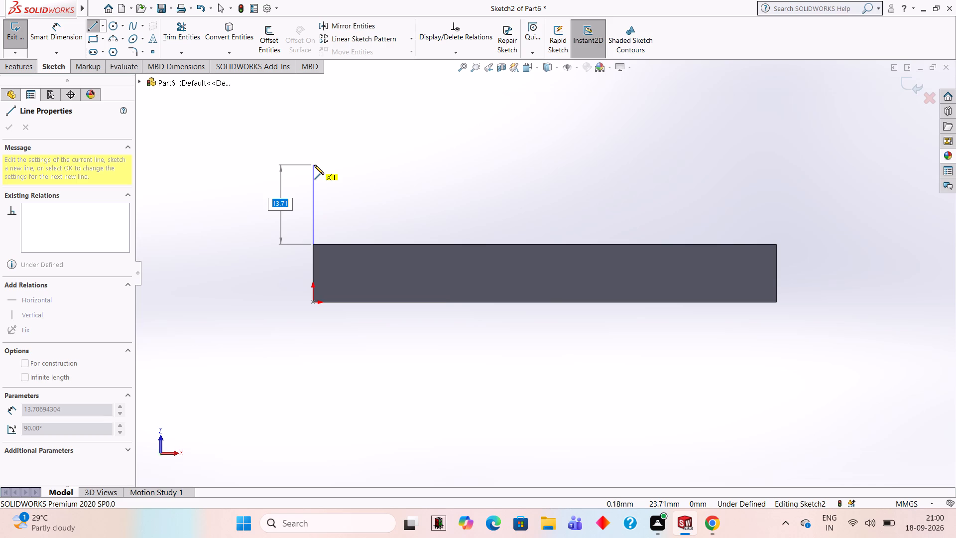
type("25")
key("Return")
scroll(371, 166, "up", 2)
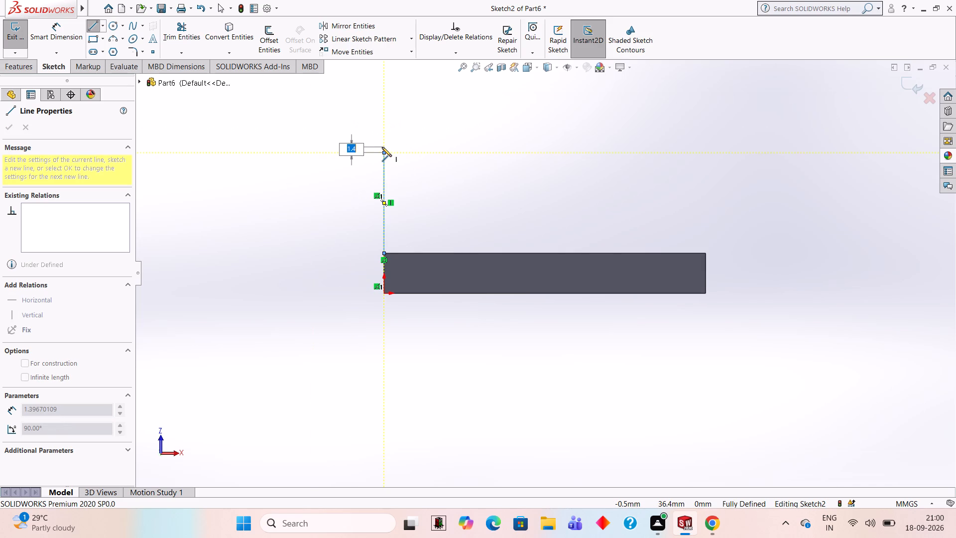
key("Escape")
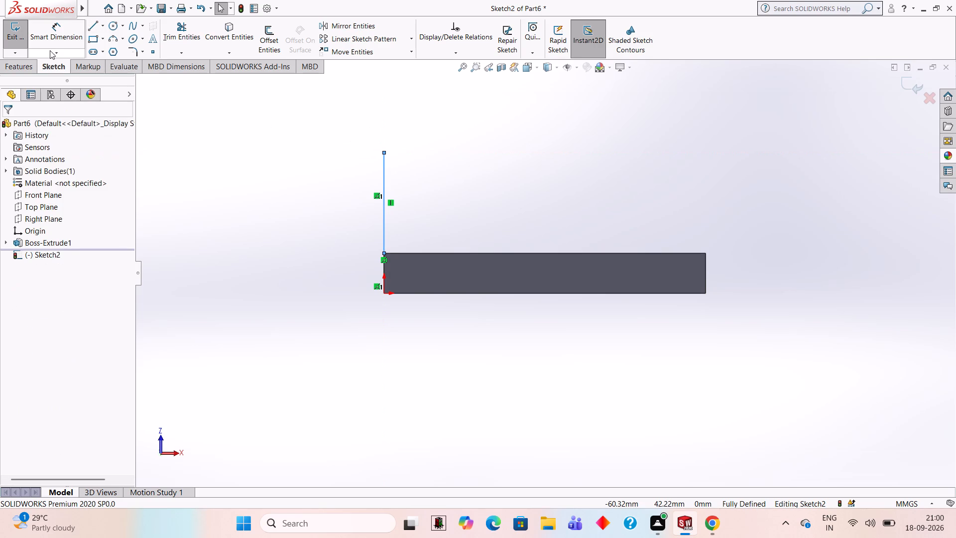
Sketch a matching 25 mm vertical line outward from the corner at the other end of the same long edge.
left_click(58, 30)
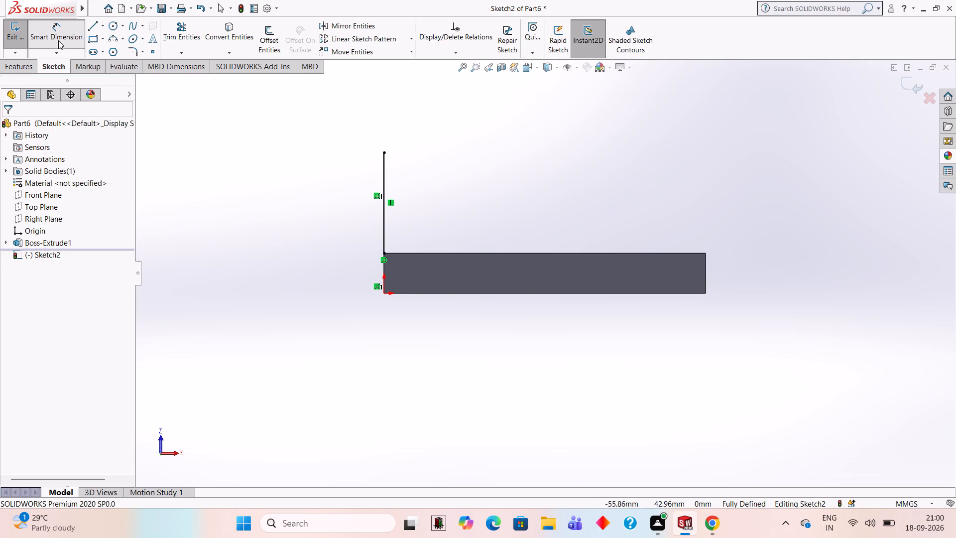
left_click(88, 28)
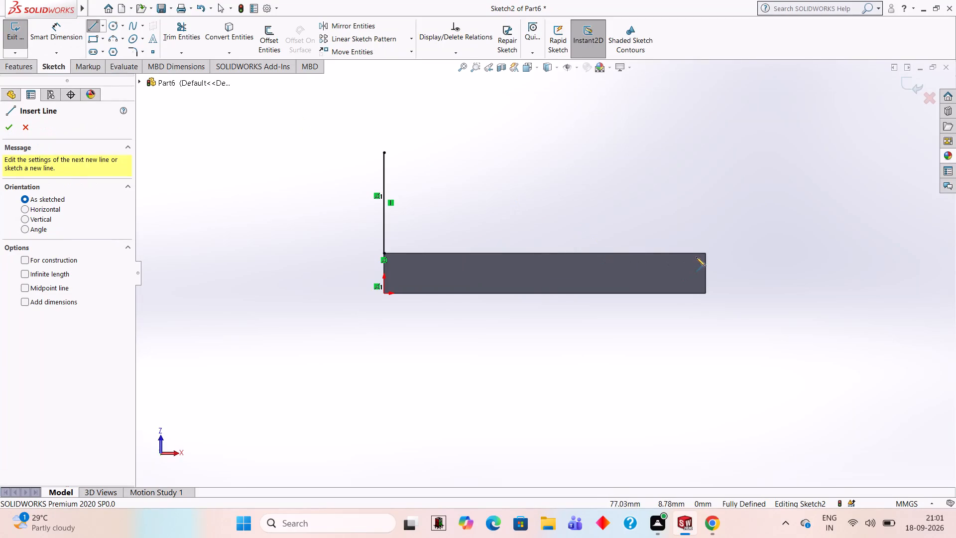
left_click(706, 253)
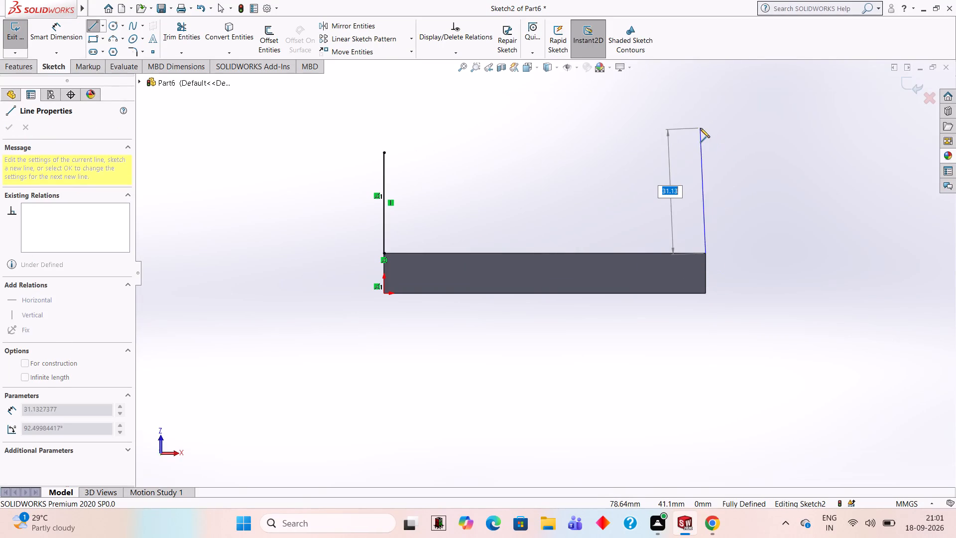
type("25")
key("Return")
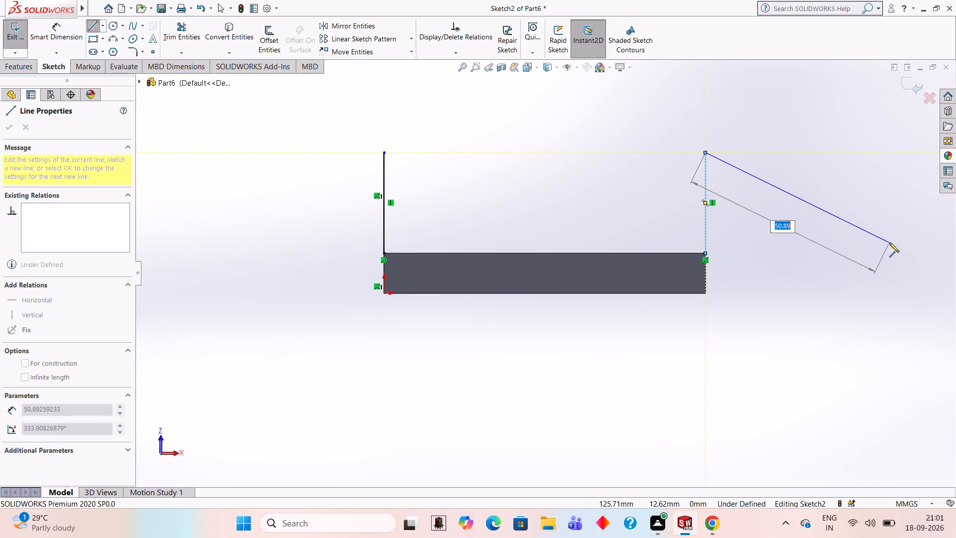
key("Escape")
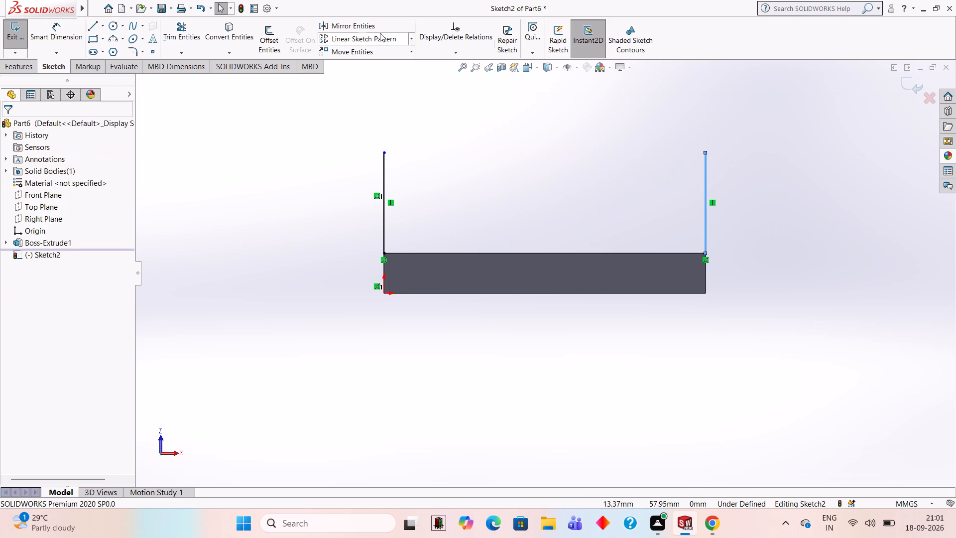
From the base of the origin-side line, sketch a 5 mm segment inward along the plate edge and a 25 mm vertical line from its end.
left_click(93, 28)
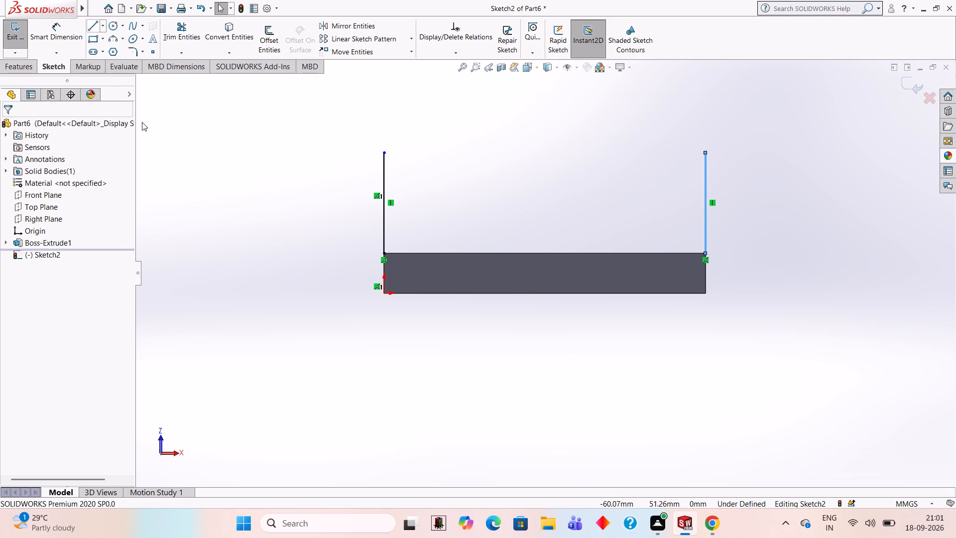
left_click(384, 252)
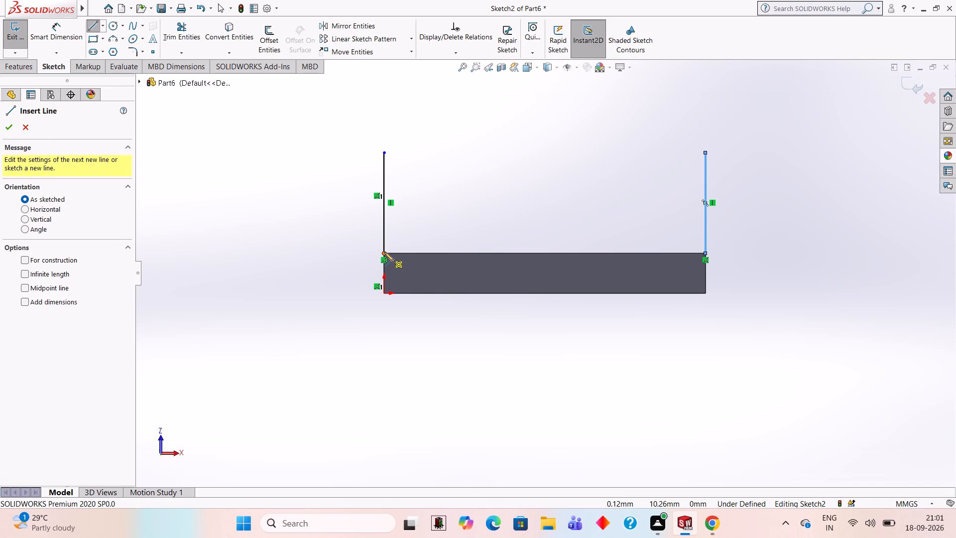
key("5")
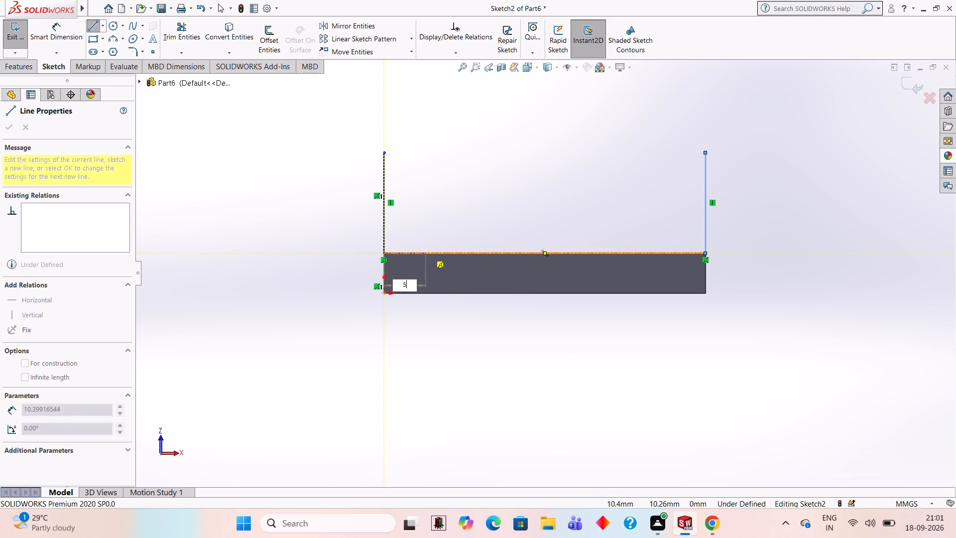
key("Return")
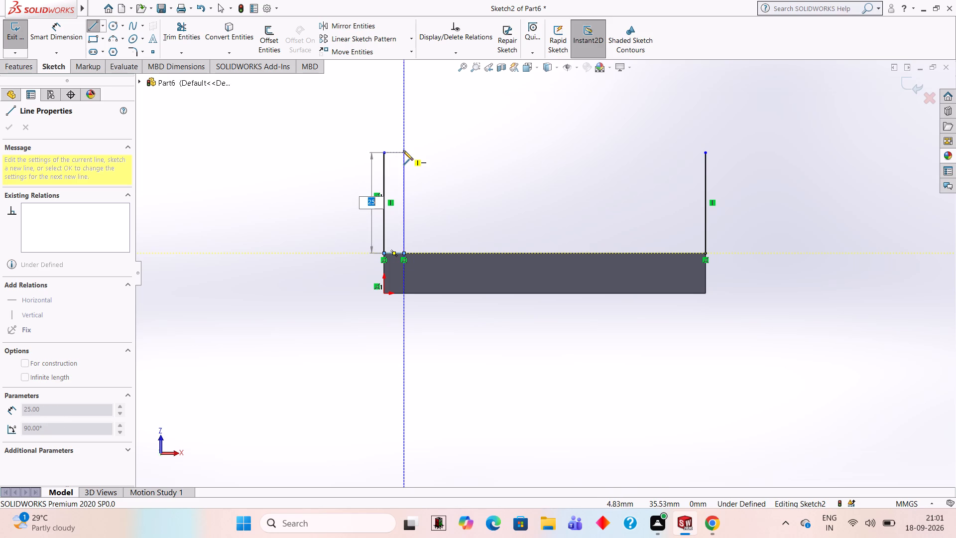
type("25")
key("Return")
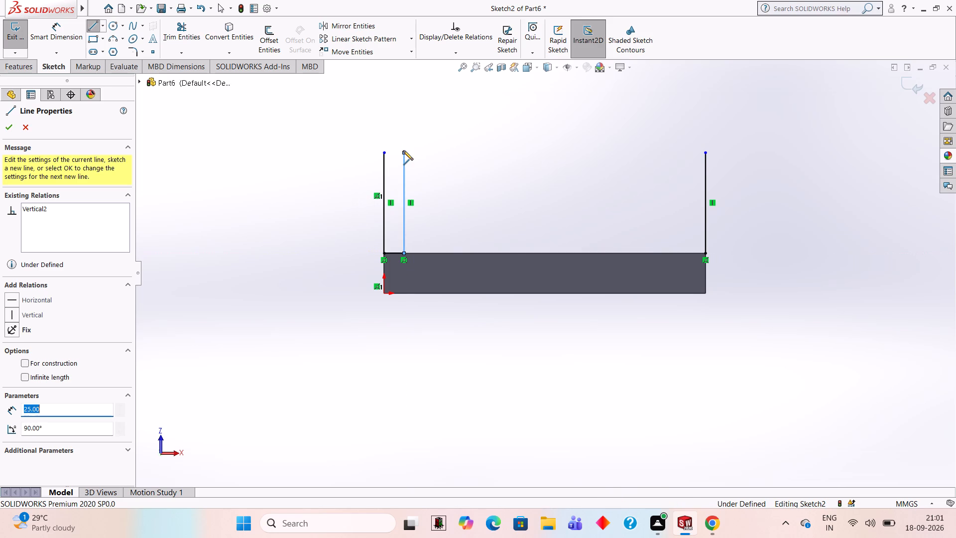
key("Escape")
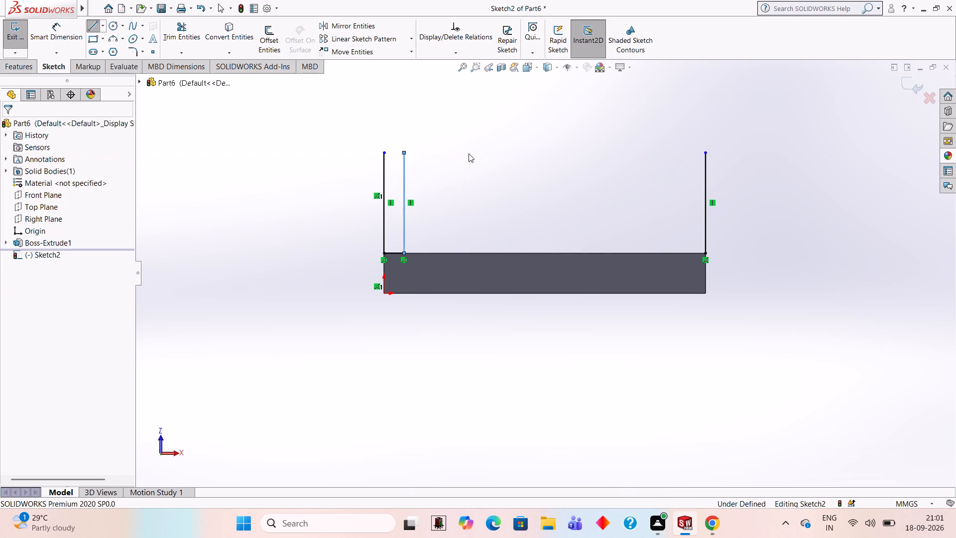
From the base of the far-end vertical line, sketch a 5 mm segment inward along the plate edge and a 25 mm vertical line from its end.
left_click(90, 25)
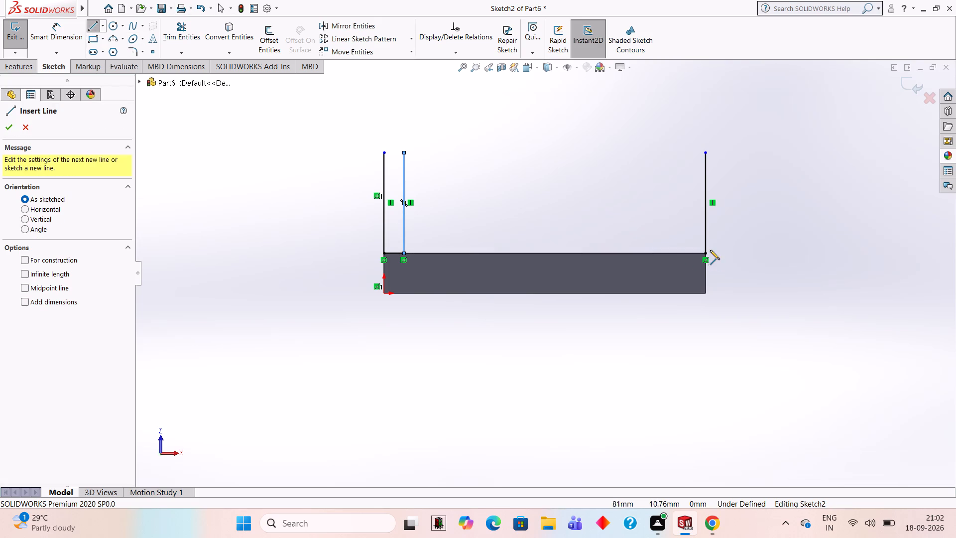
left_click(707, 253)
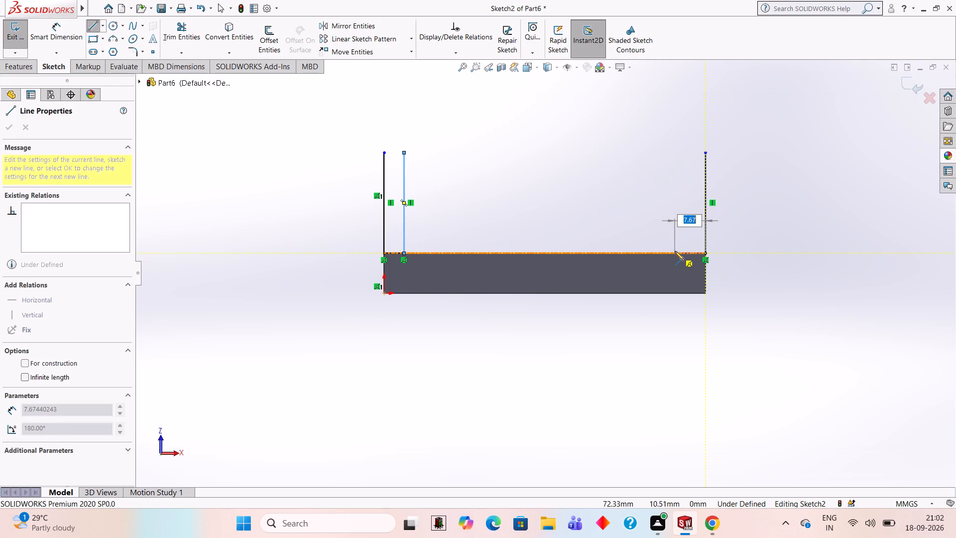
key("5")
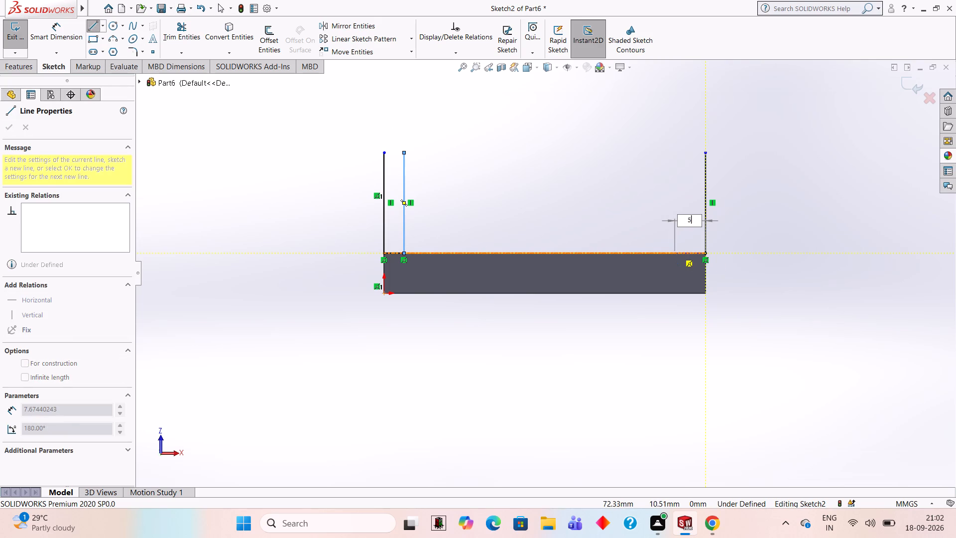
key("Return")
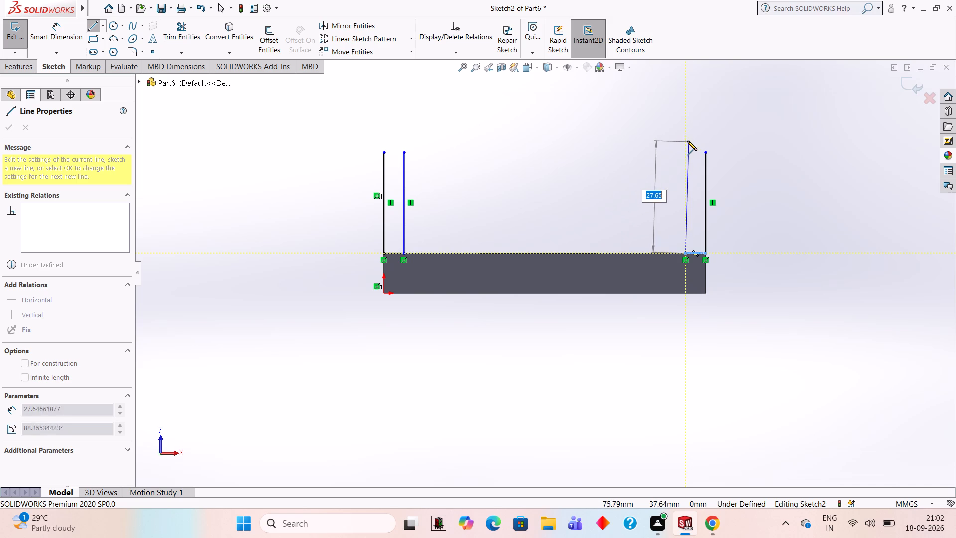
type("25")
key("Return")
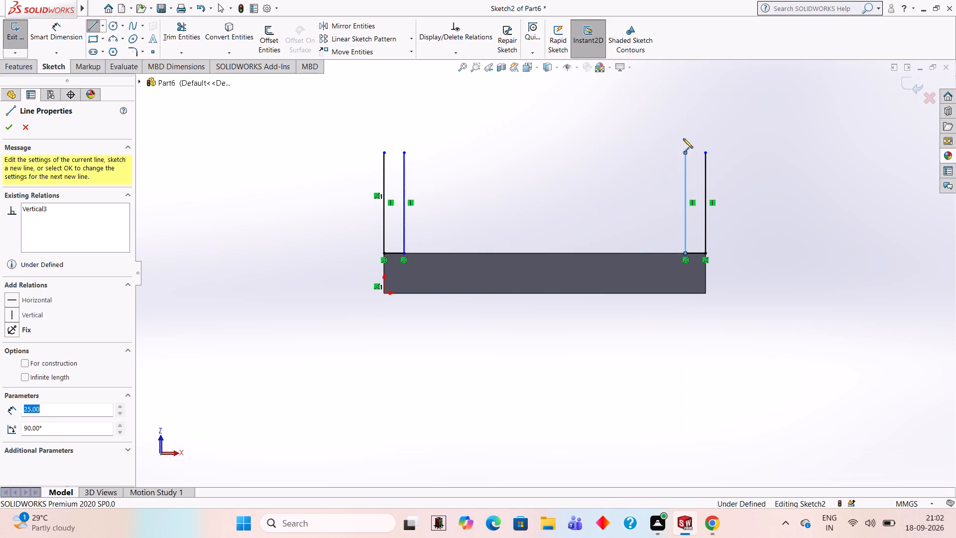
key("Escape")
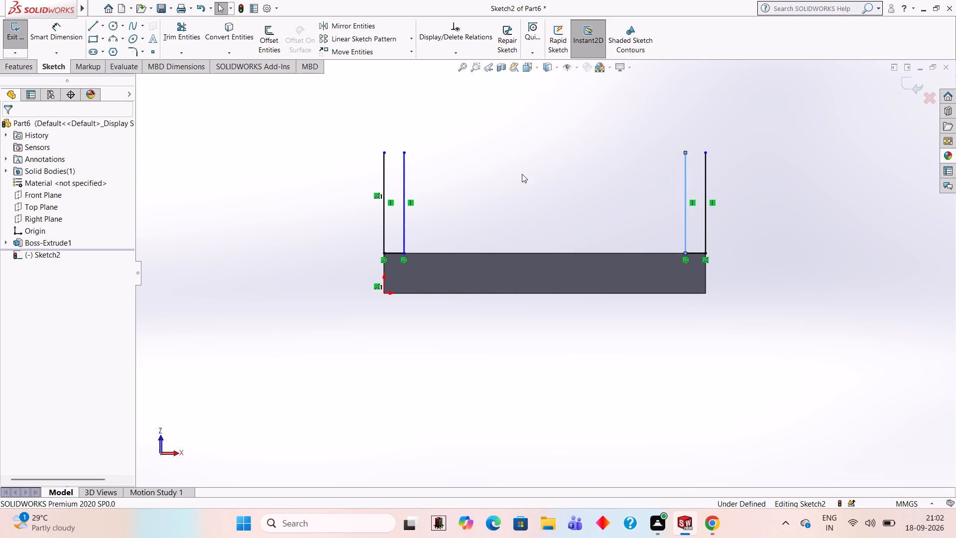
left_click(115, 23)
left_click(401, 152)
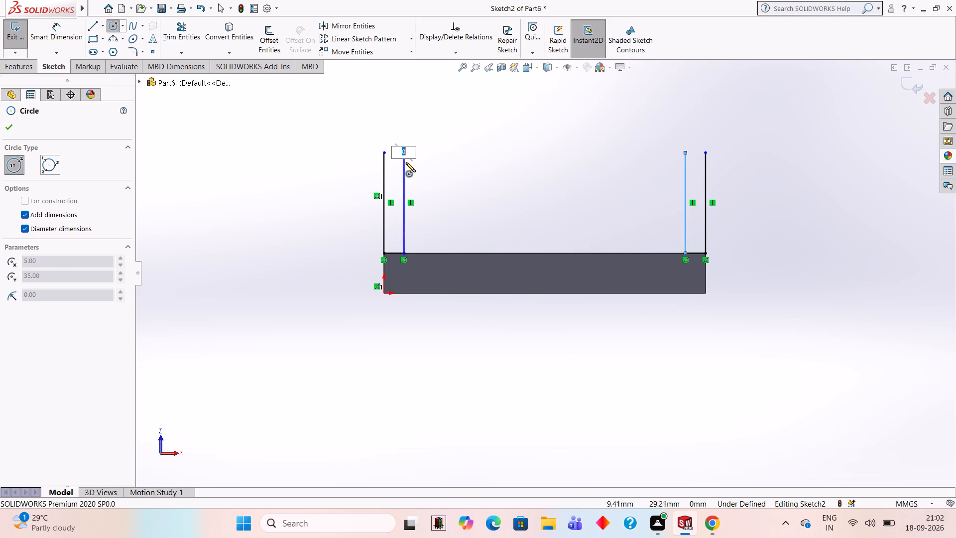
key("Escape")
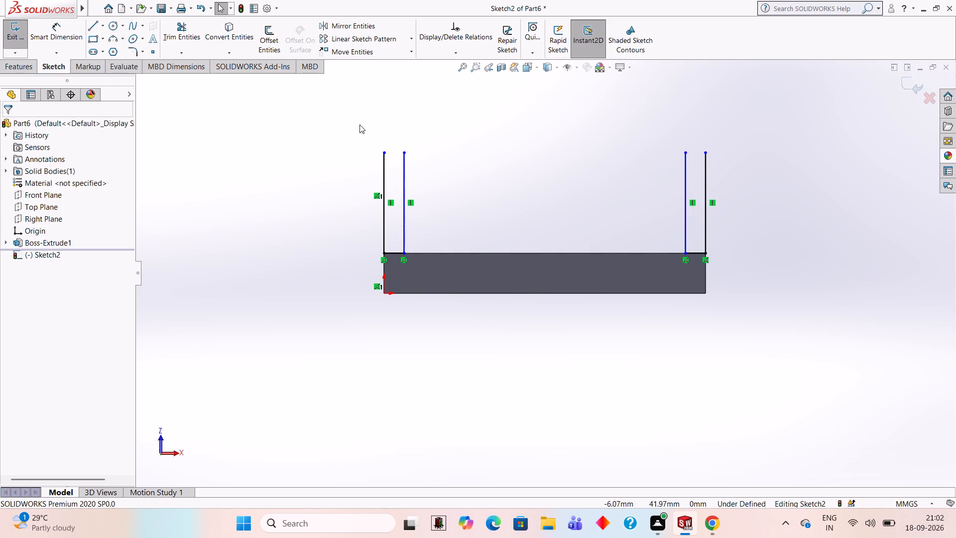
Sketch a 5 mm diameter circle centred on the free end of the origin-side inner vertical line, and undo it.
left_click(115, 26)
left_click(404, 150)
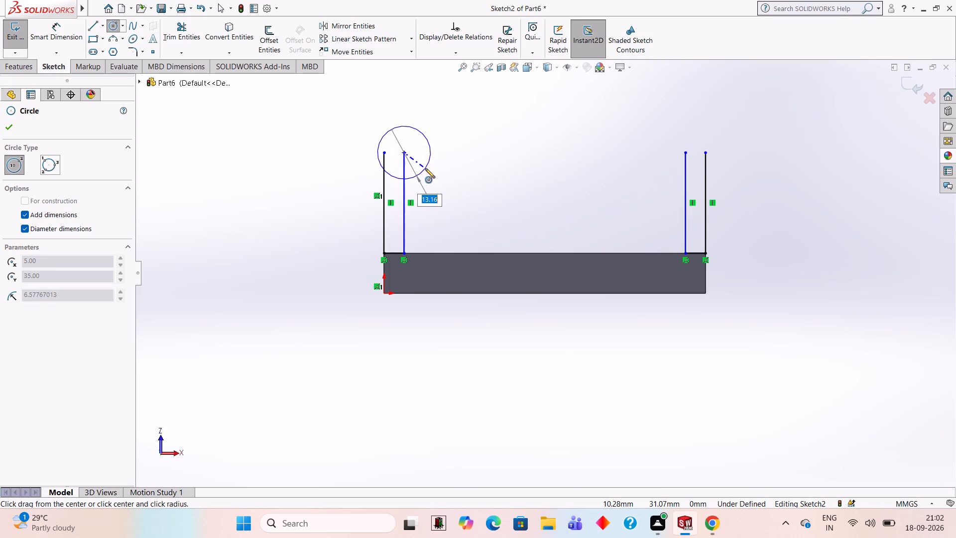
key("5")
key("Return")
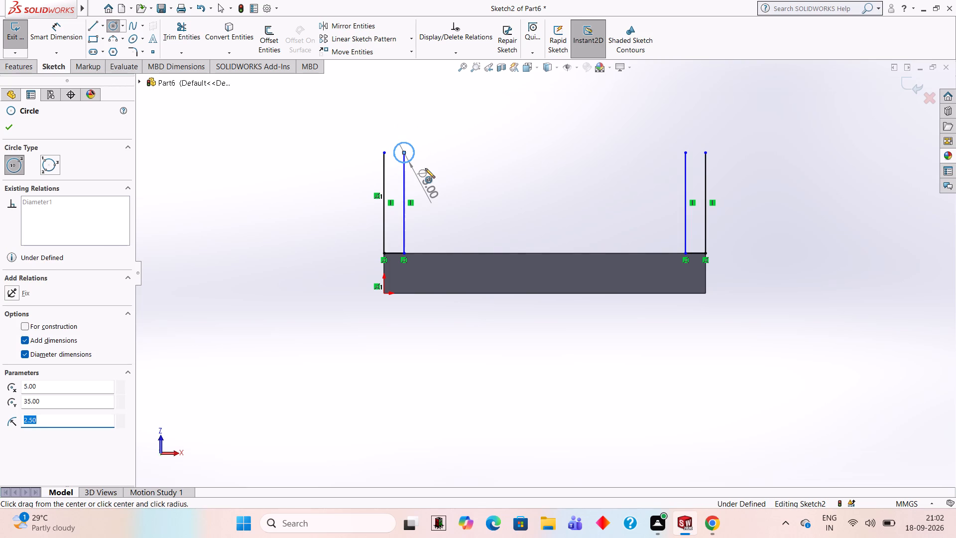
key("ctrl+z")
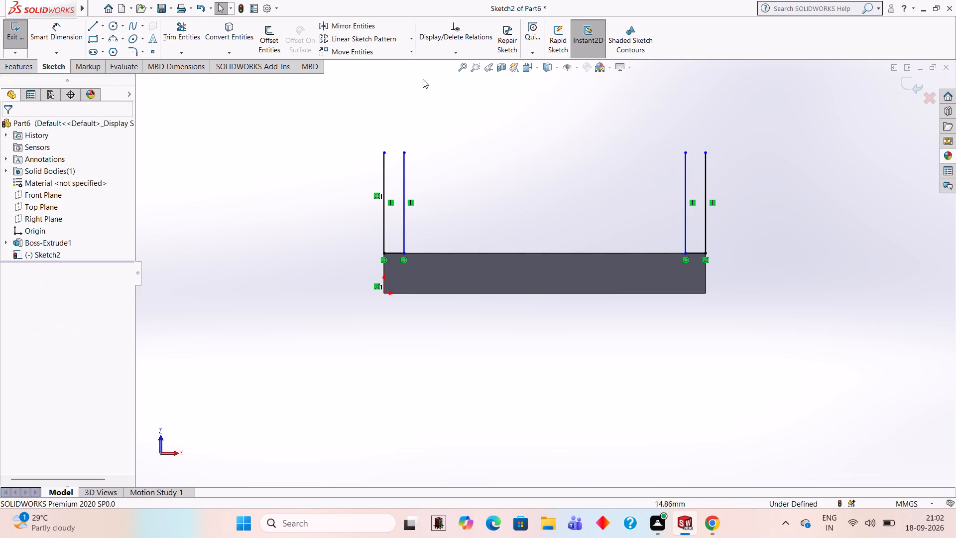
Sketch a 10 mm diameter circle centred on the free end of each of the two inner vertical lines.
left_click(113, 29)
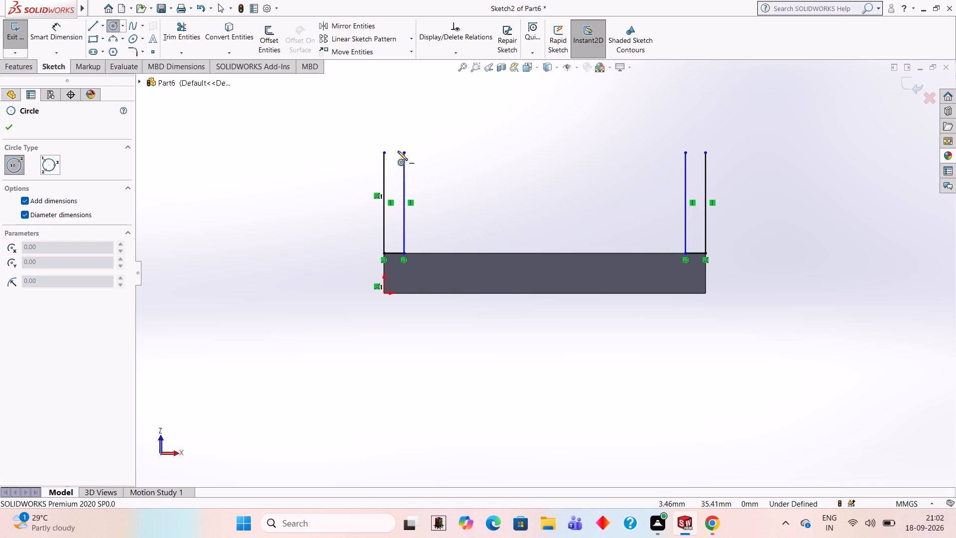
left_click(404, 153)
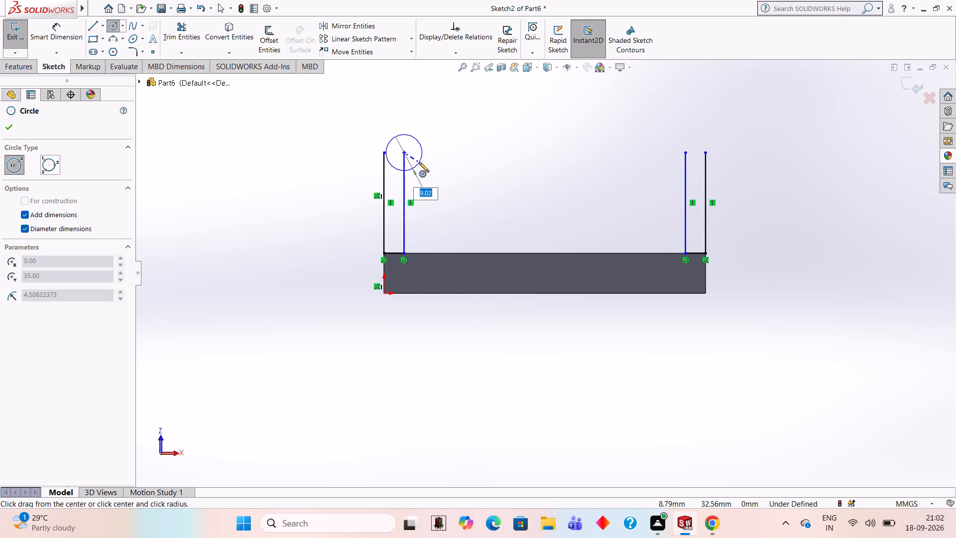
type("10")
key("Return")
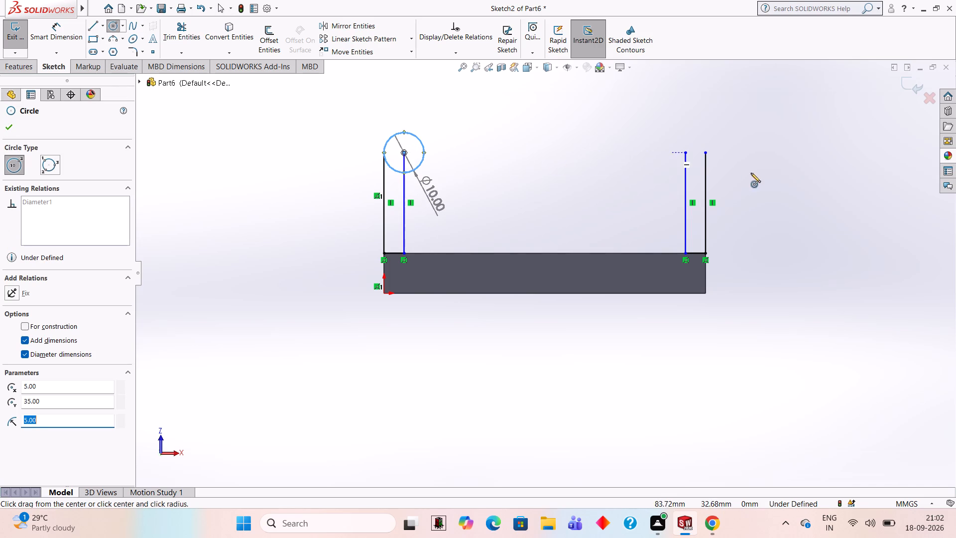
left_click(684, 150)
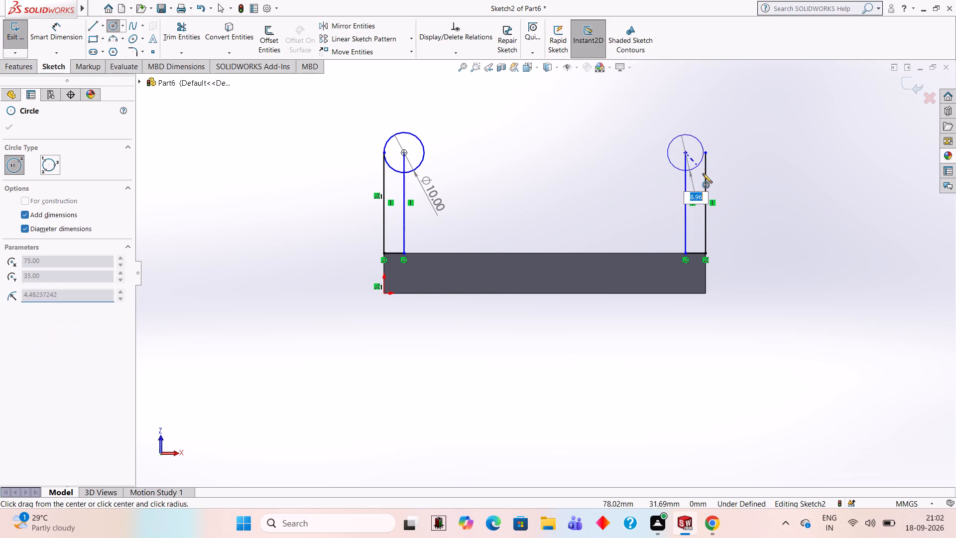
type("10")
key("Return")
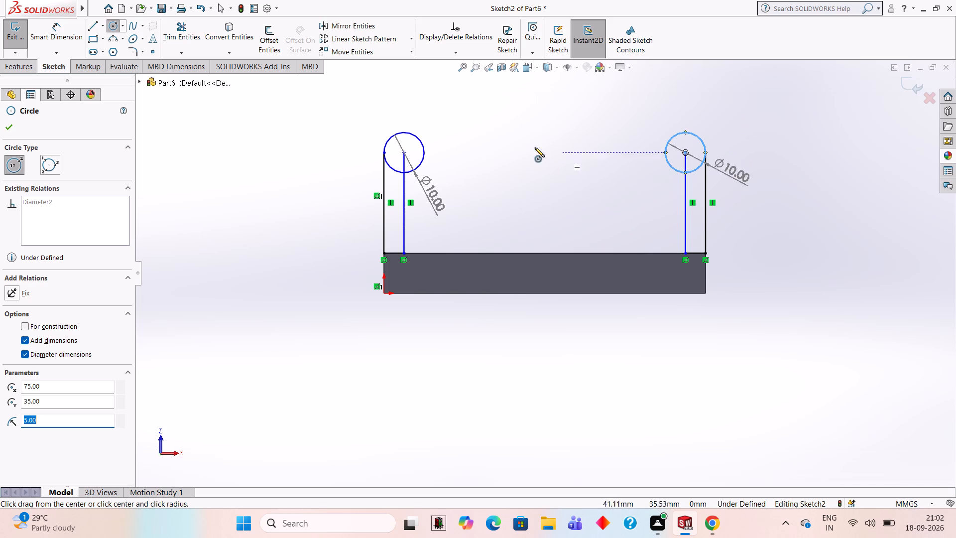
Sketch a horizontal line joining the outermost points of the two circles, on the side away from the plate.
left_click(102, 26)
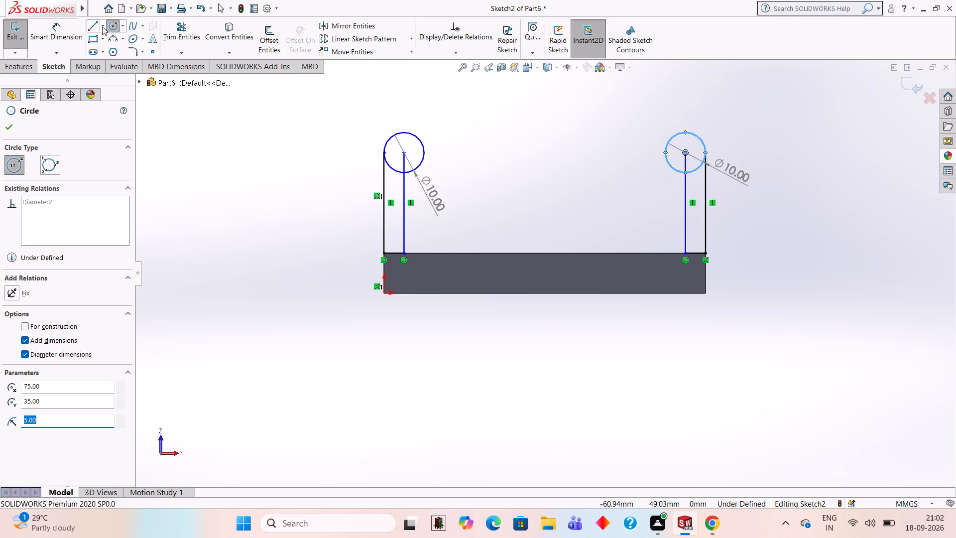
left_click(93, 22)
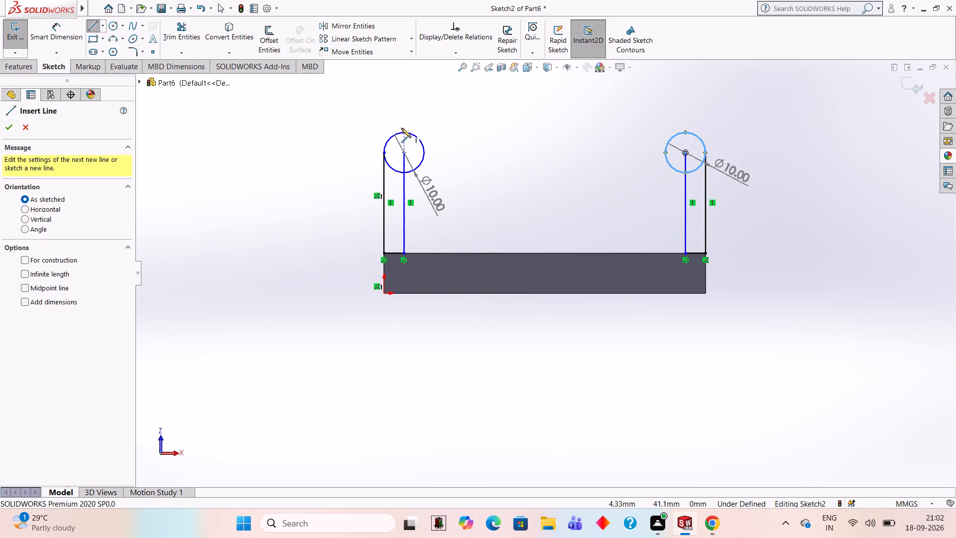
left_click(405, 132)
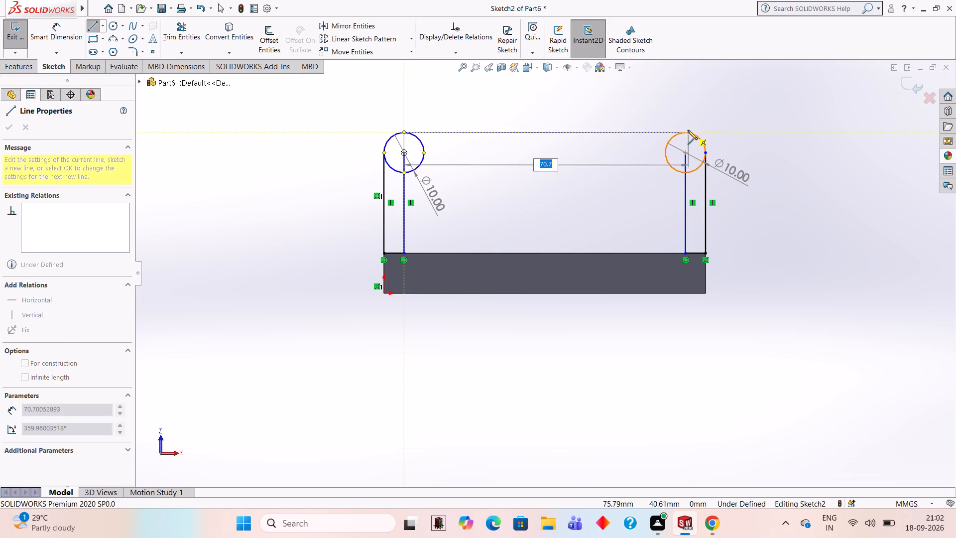
left_click(686, 130)
key("Escape")
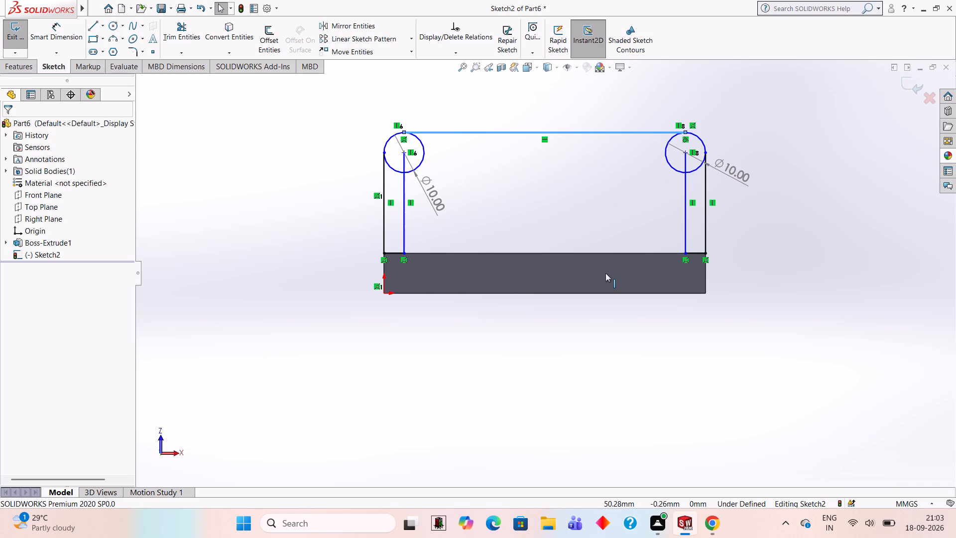
Sketch an 80 mm horizontal line through both circle centres, joining the free ends of the two outer vertical lines.
scroll(741, 169, "up", 1)
scroll(723, 198, "down", 1)
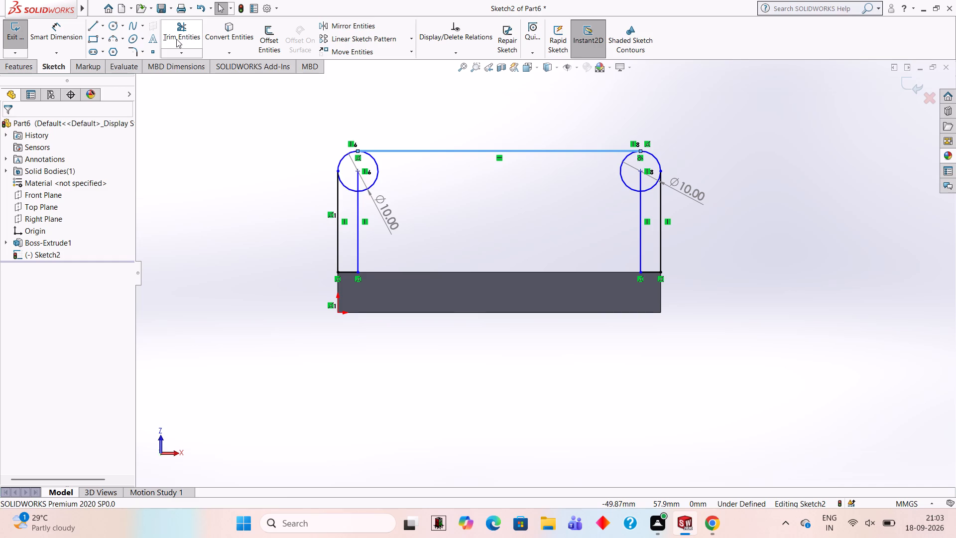
left_click(93, 23)
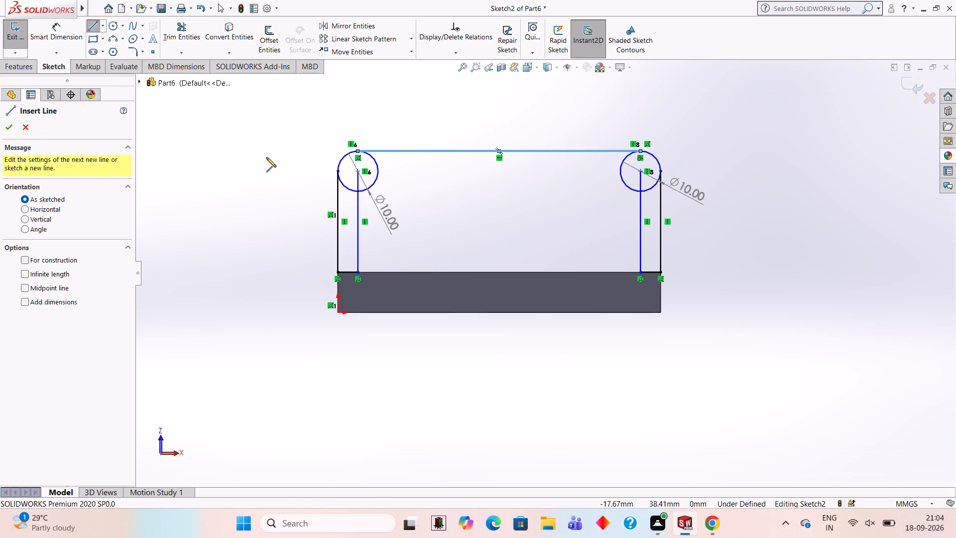
left_click(336, 170)
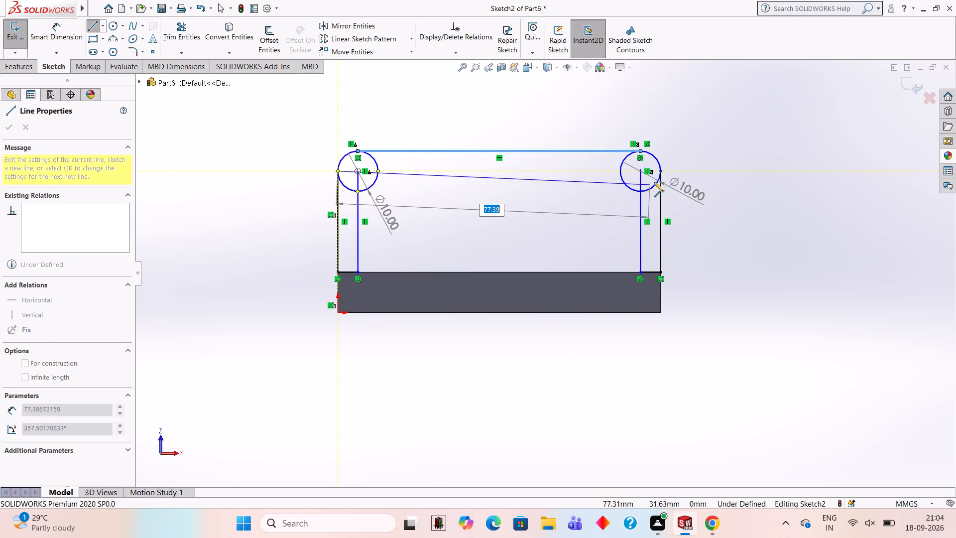
left_click(660, 170)
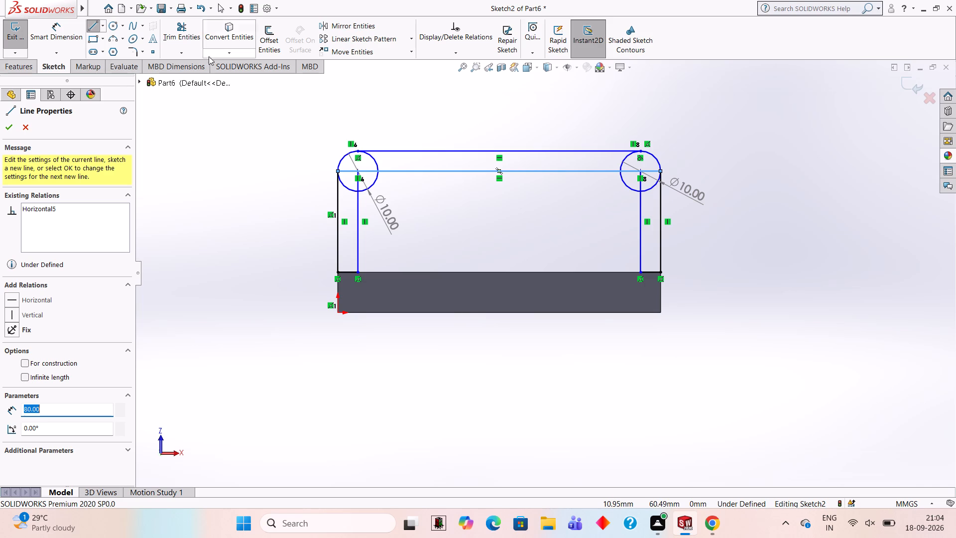
Trim away the origin-side inner vertical line and all of its circle except the outer corner arc.
left_click(197, 37)
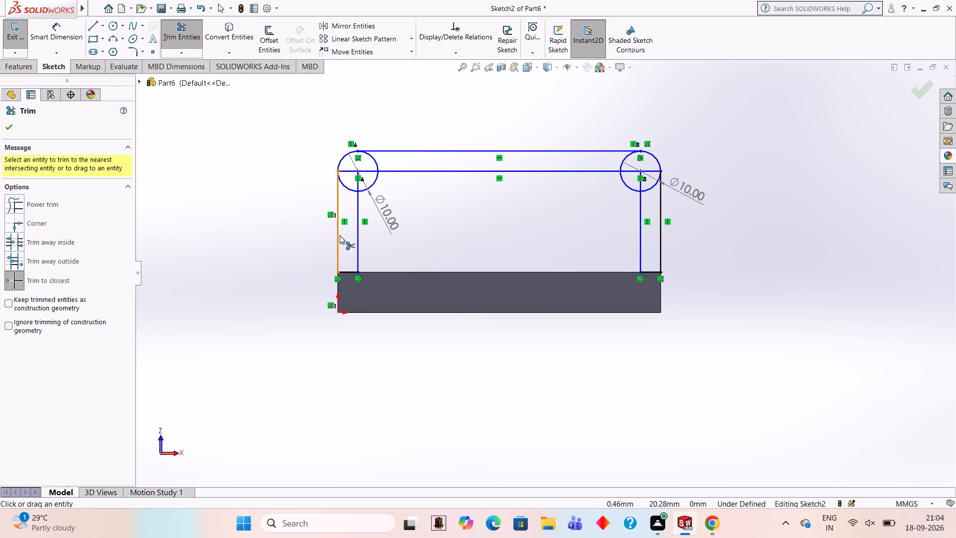
left_click(358, 242)
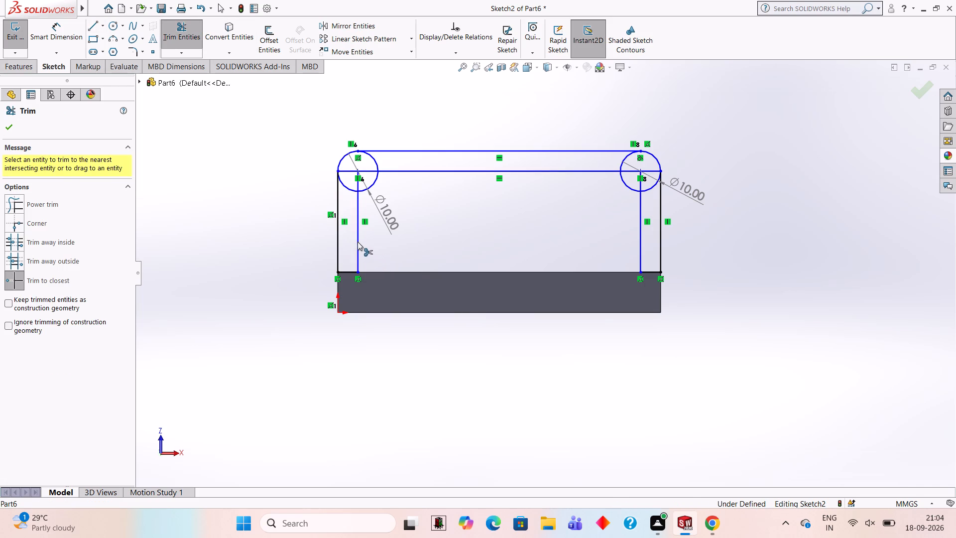
left_click(367, 189)
left_click(347, 188)
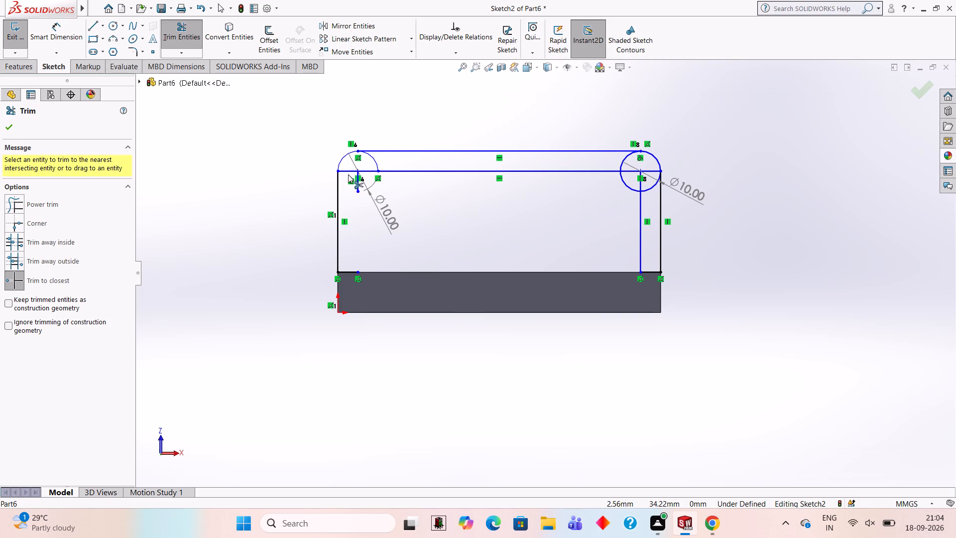
left_click(360, 182)
left_click(373, 157)
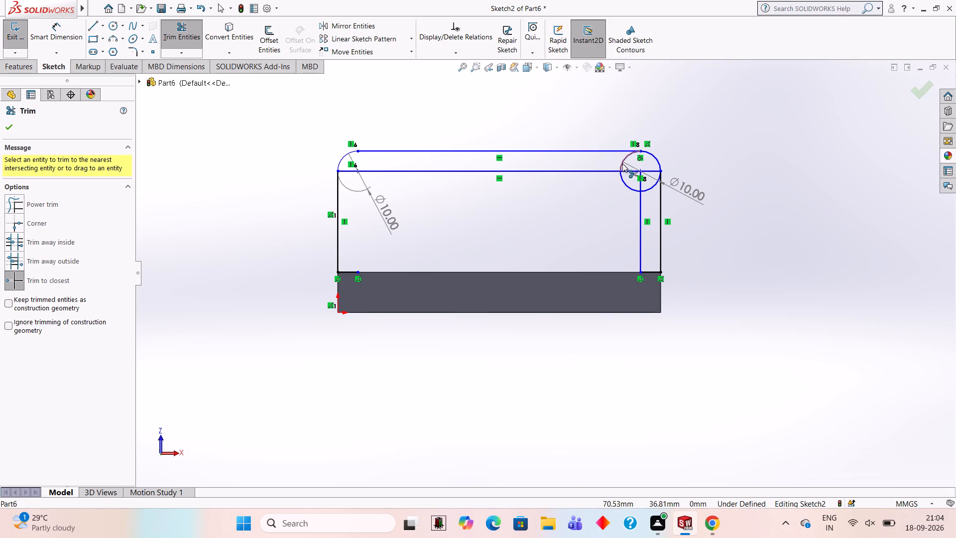
Trim the circle farther from the origin down to its outer corner arc.
left_click(623, 163)
left_click(623, 182)
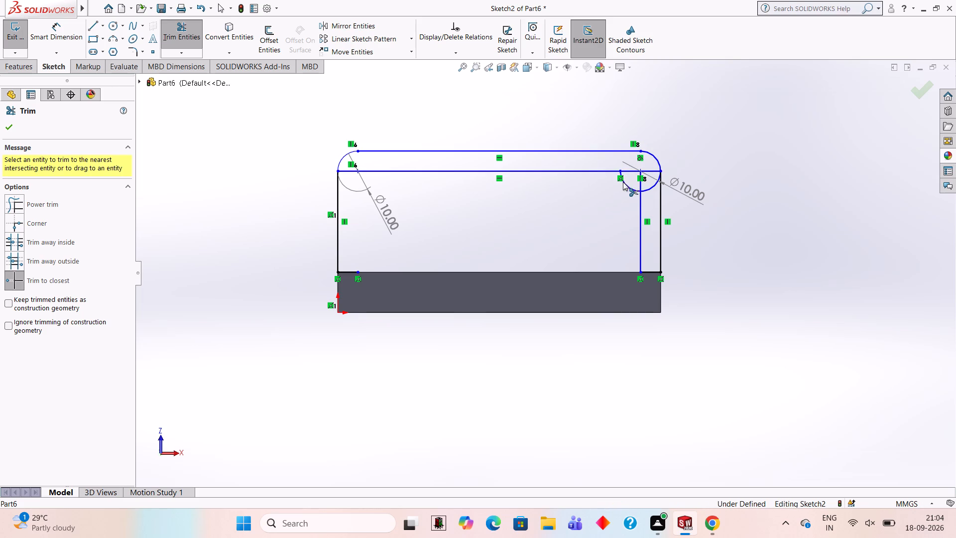
left_click(652, 187)
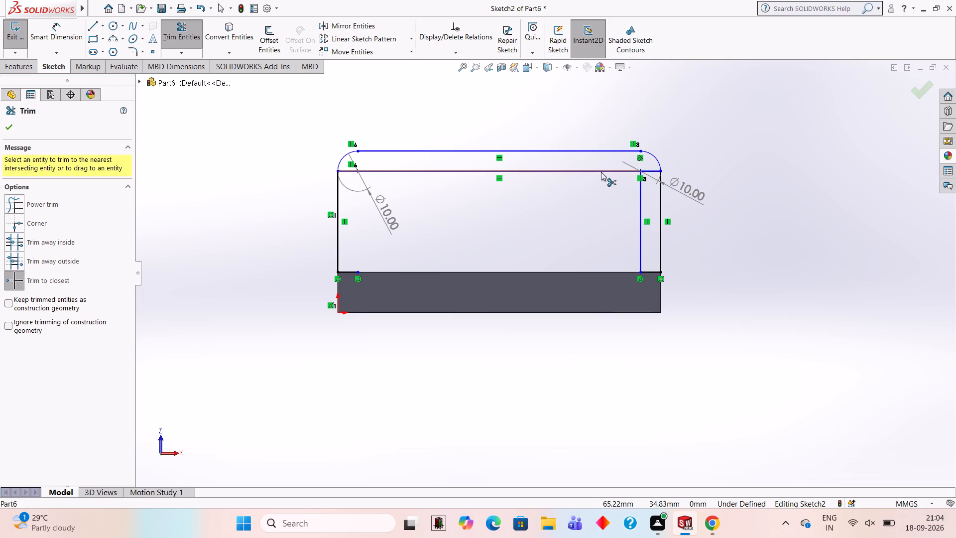
Trim away the horizontal line through the arc centres, the remaining inner vertical line and the two short lines on the plate's edge.
left_click(601, 172)
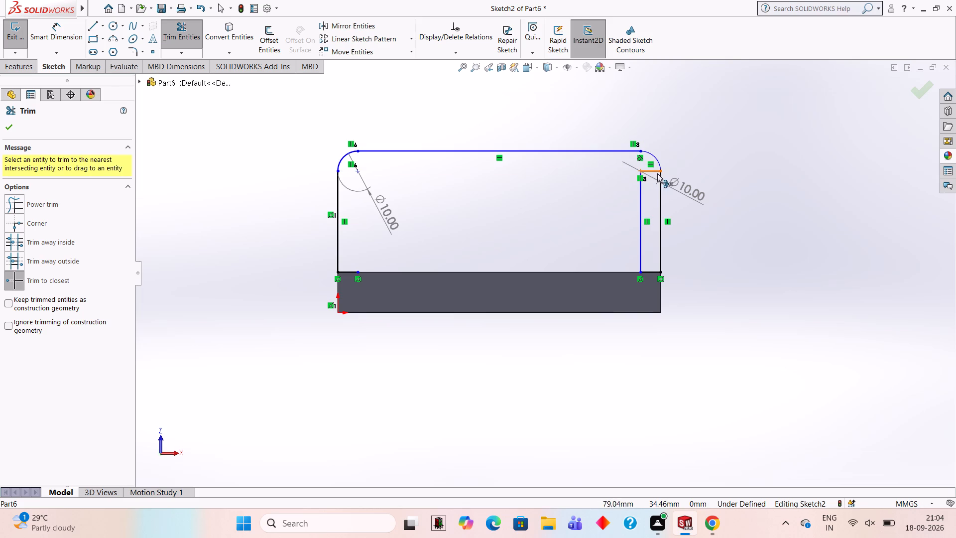
left_click(654, 173)
left_click(639, 208)
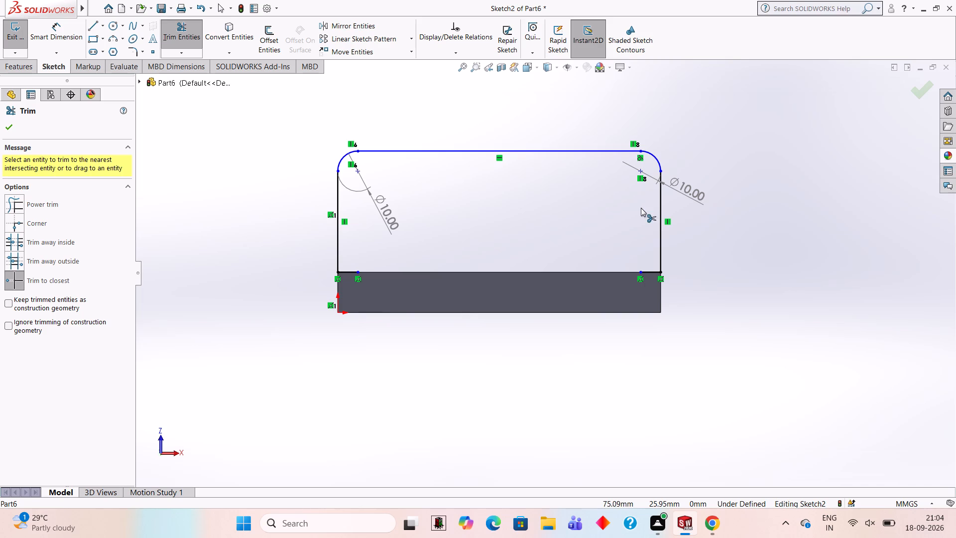
left_click(353, 274)
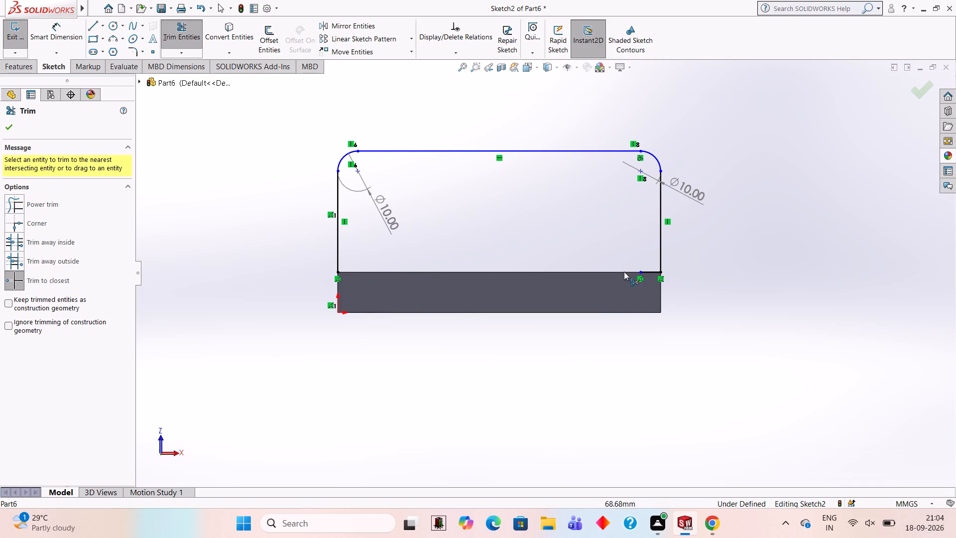
left_click(645, 272)
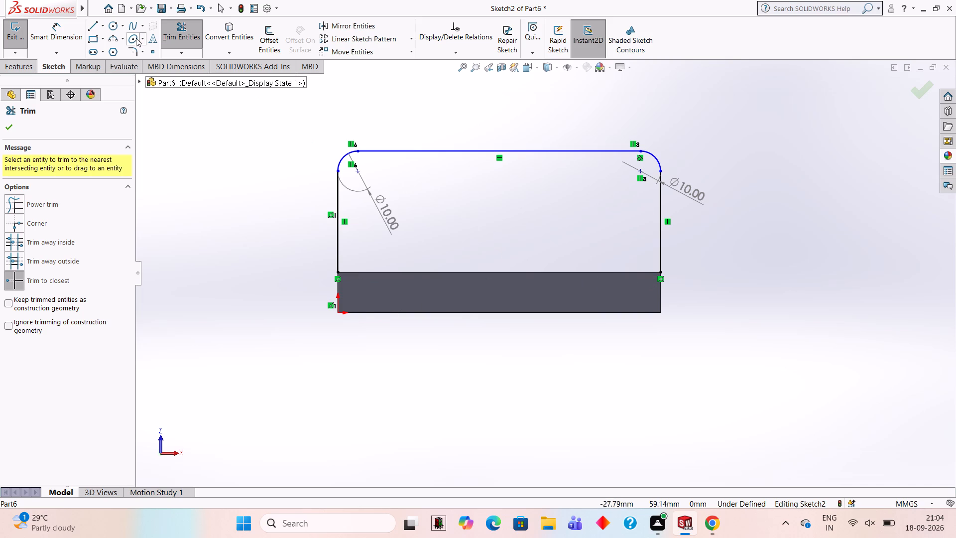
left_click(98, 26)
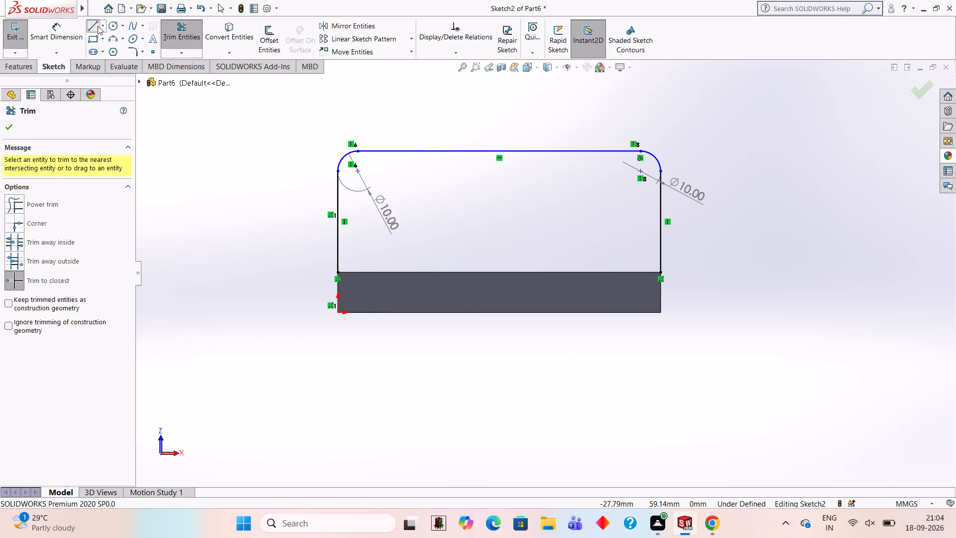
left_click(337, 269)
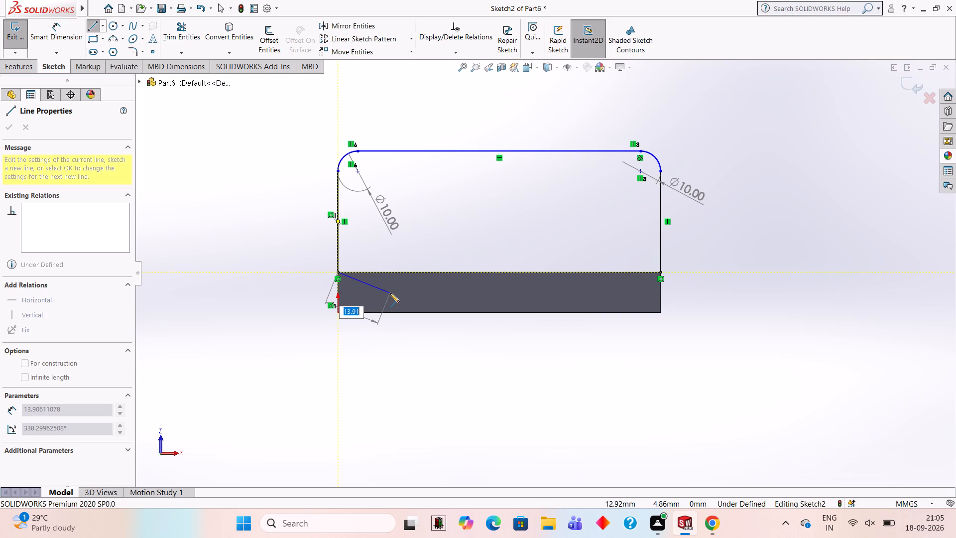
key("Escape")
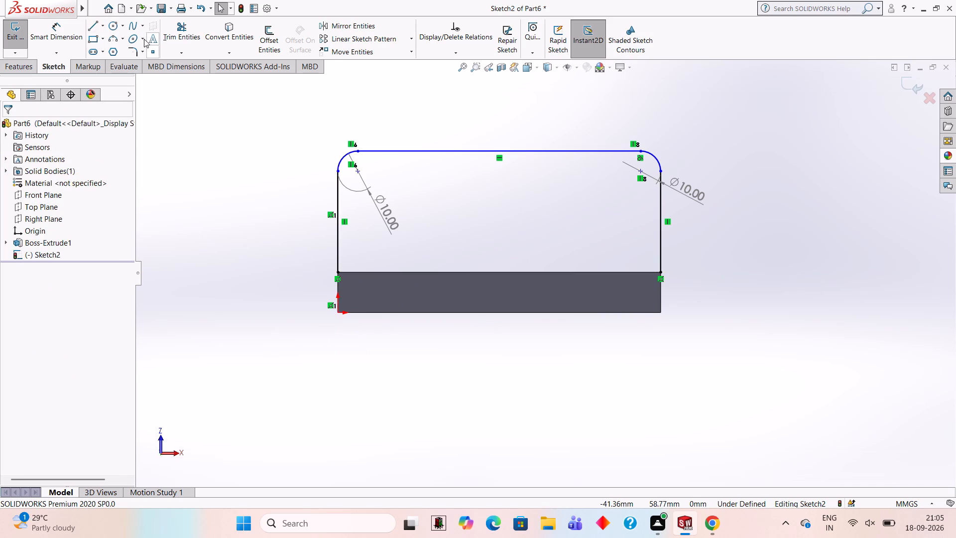
Sketch a 20 mm line from the plate edge's midpoint towards the origin side, continuing with a 30 mm vertical line to the outer horizontal line.
left_click(92, 24)
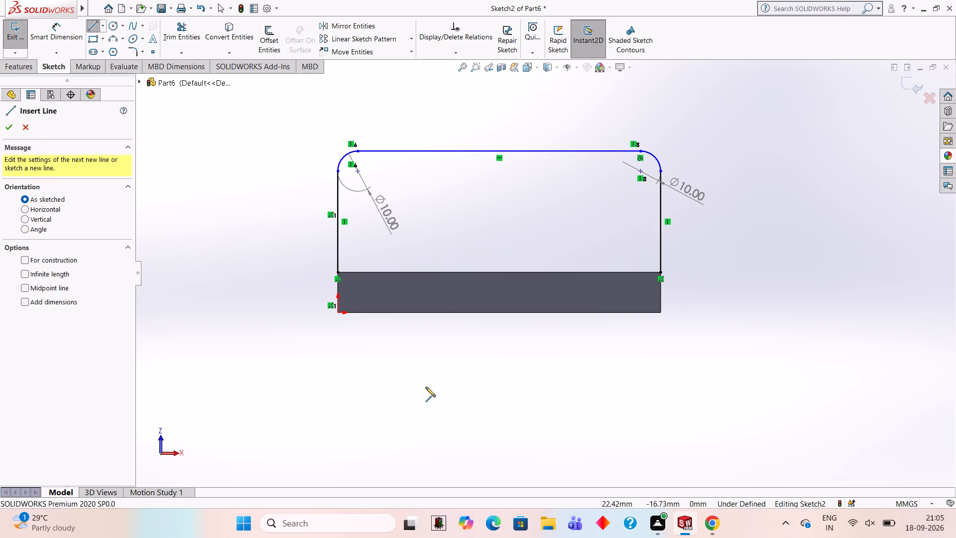
left_click(499, 273)
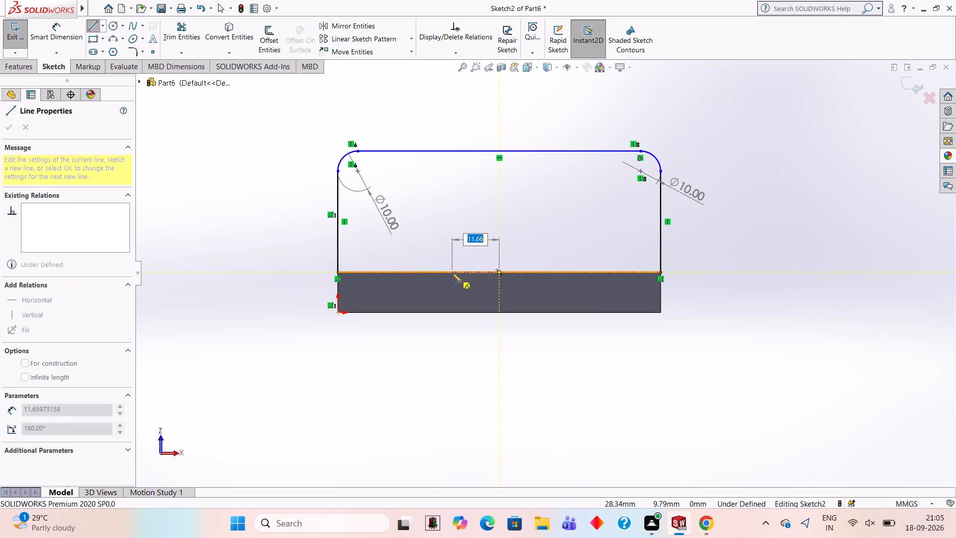
type("20")
key("Return")
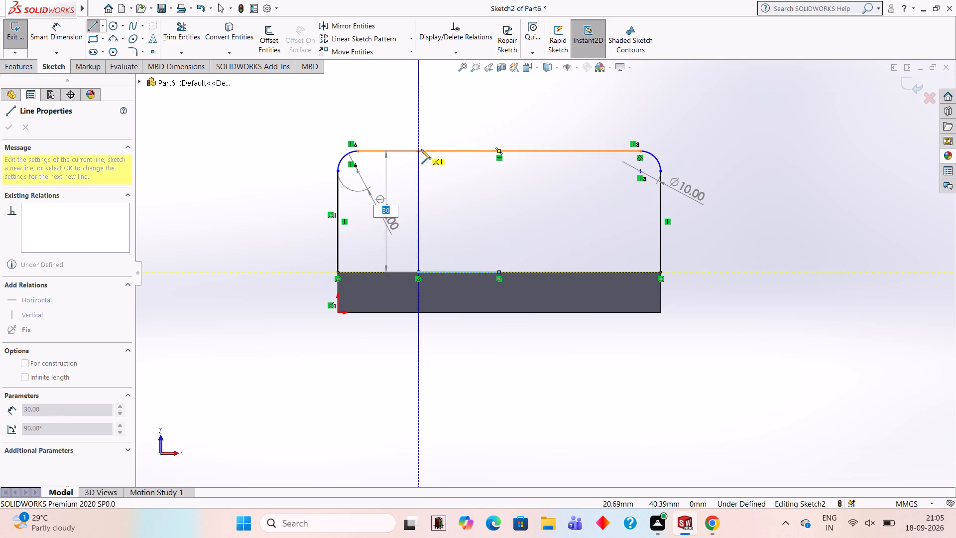
left_click(418, 148)
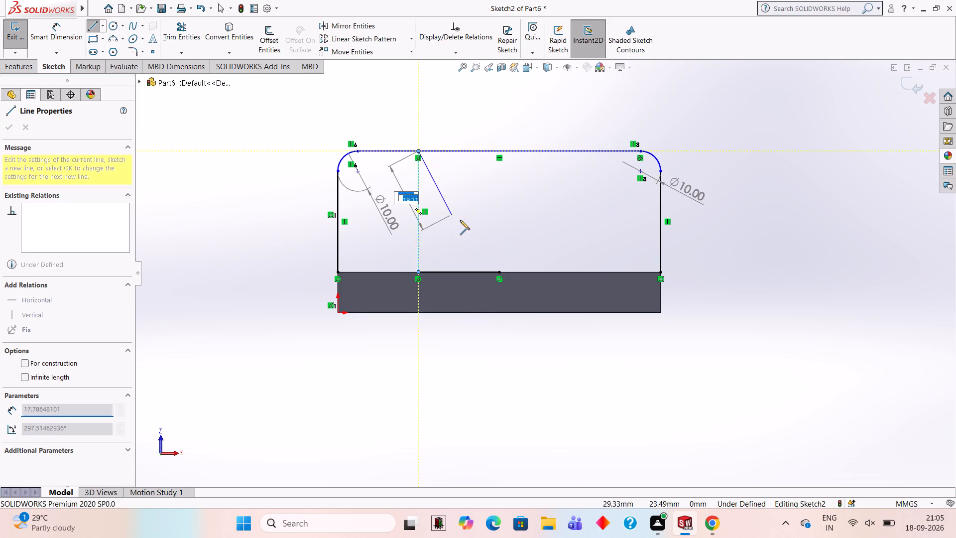
key("Escape")
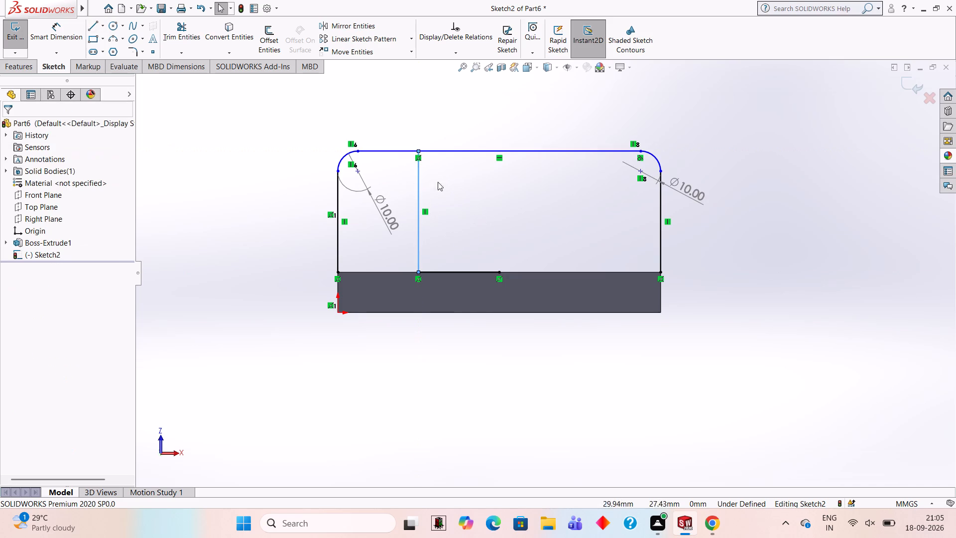
Sketch a 20 mm line from the same midpoint away from the origin side, continuing vertically to the outer horizontal line.
left_click(89, 27)
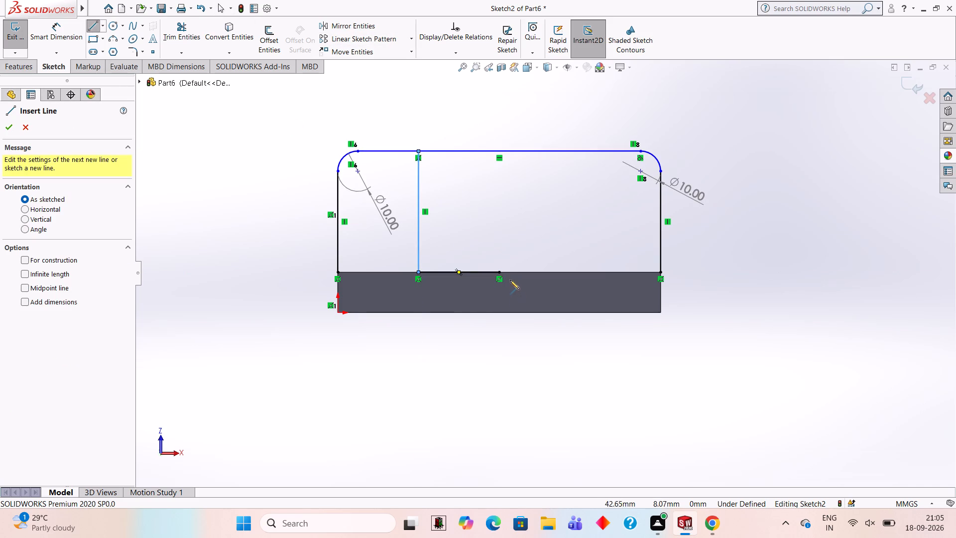
left_click(497, 272)
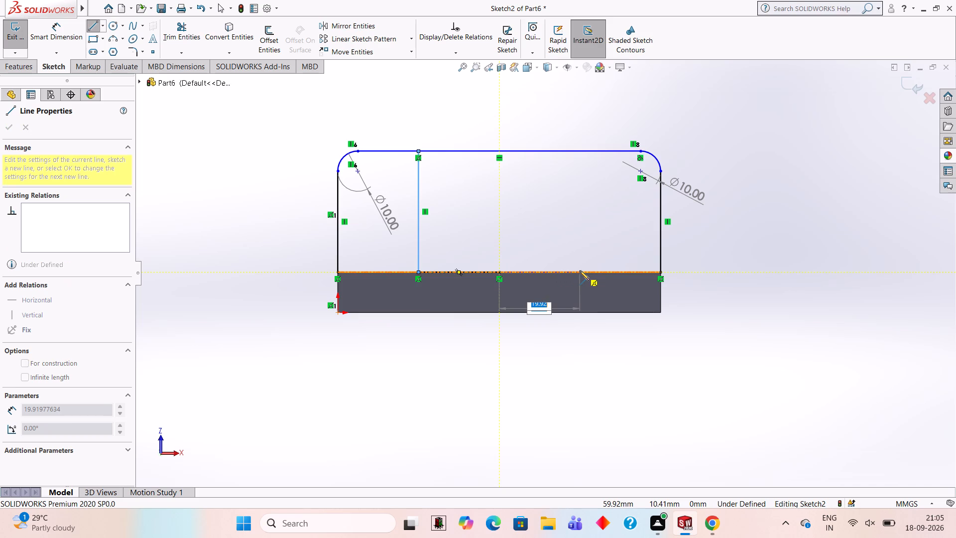
type("20")
key("Return")
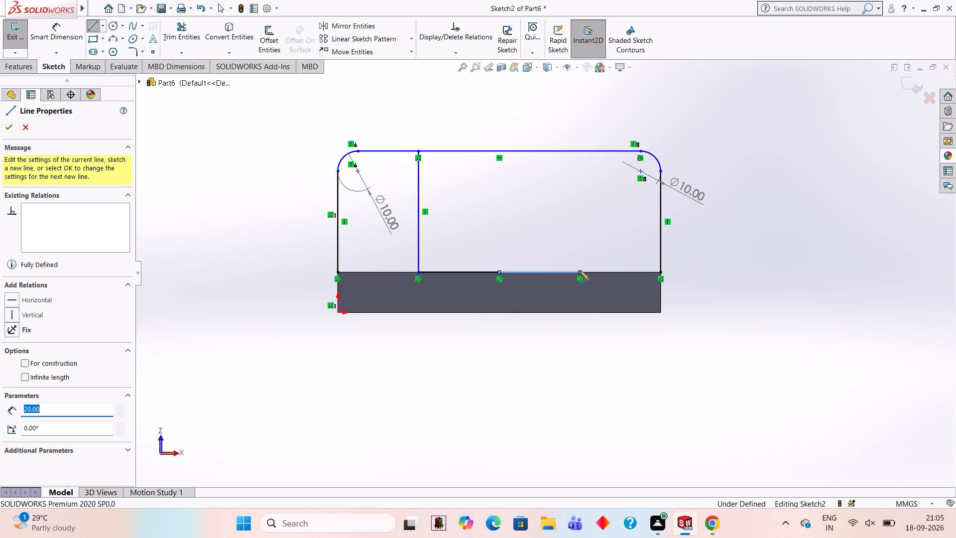
left_click(581, 151)
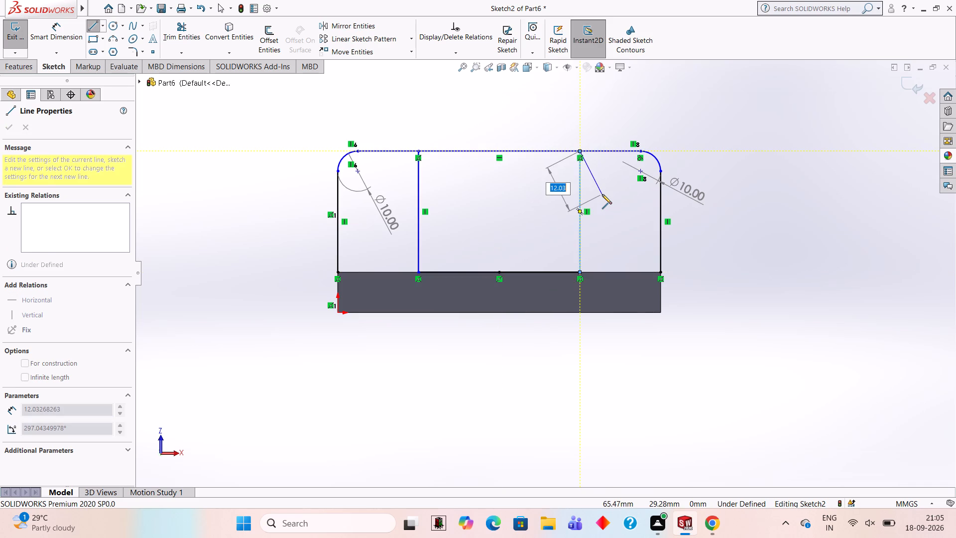
key("Escape")
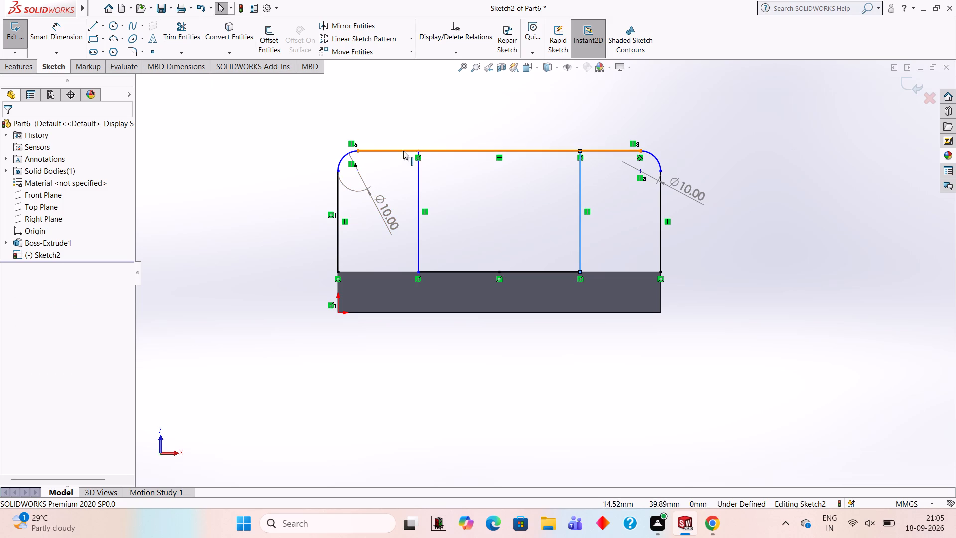
Trim away the middle portion of the outer horizontal line between the two new vertical lines.
left_click(185, 41)
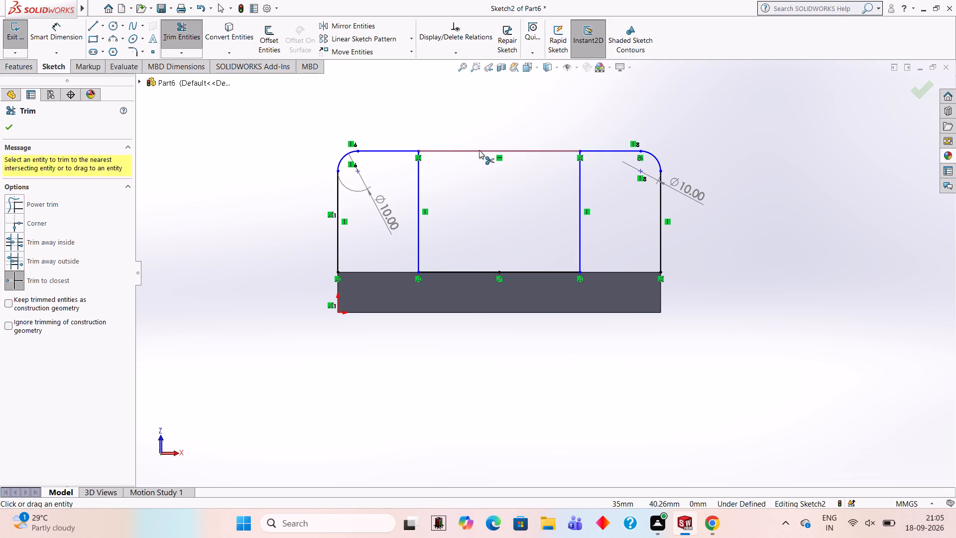
left_click(479, 150)
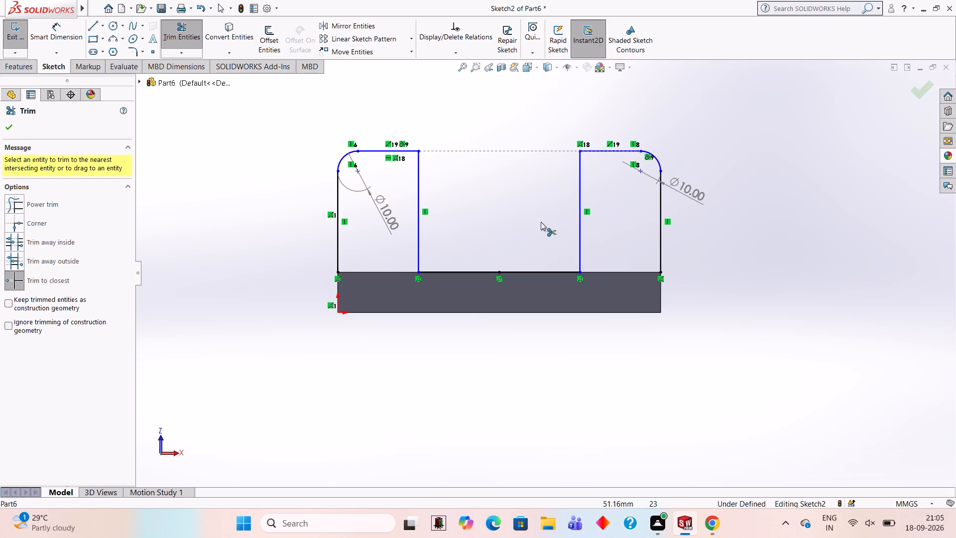
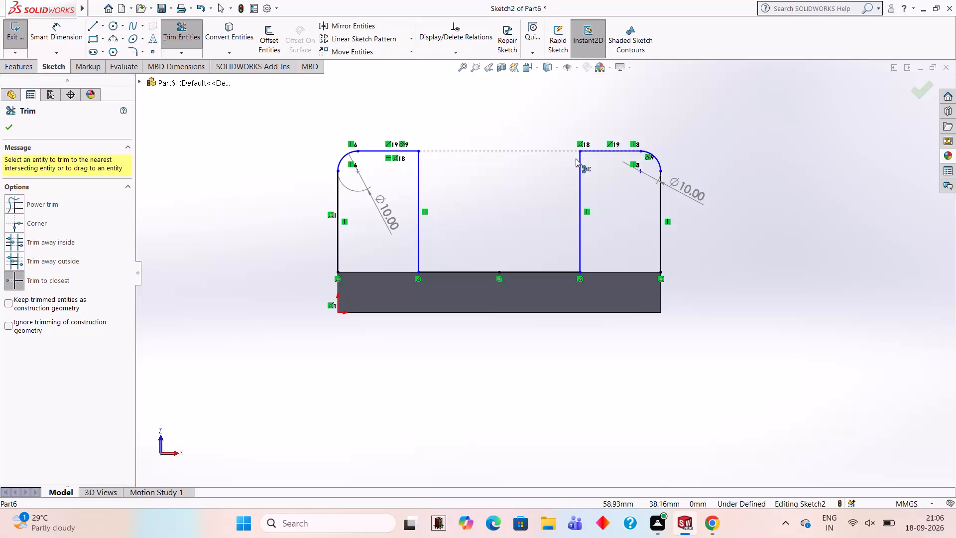
Trim away the two line segments on the plate's edge between the inner vertical lines.
left_click(461, 274)
left_click(536, 274)
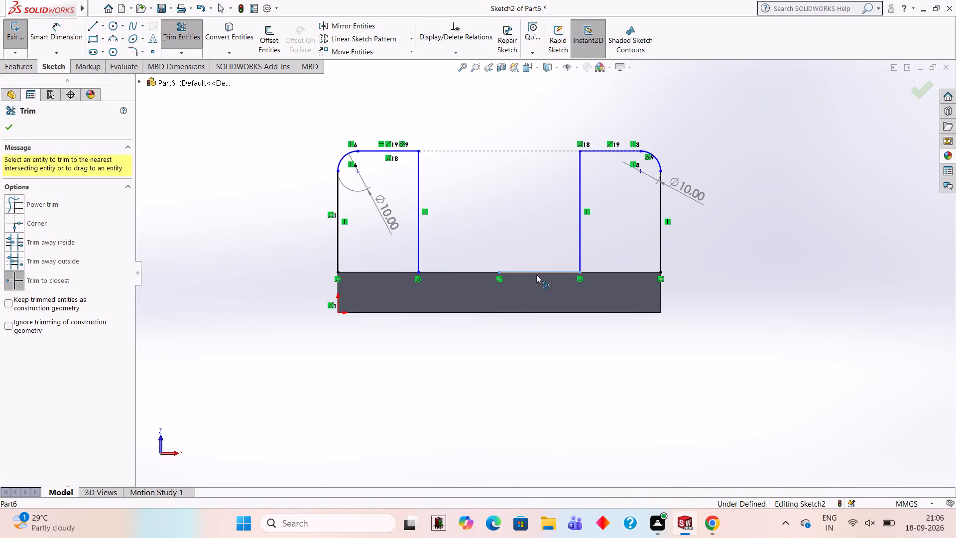
Sketch two 20 mm horizontal lines along the plate's edge, closing the base of each rounded wall profile.
left_click(87, 30)
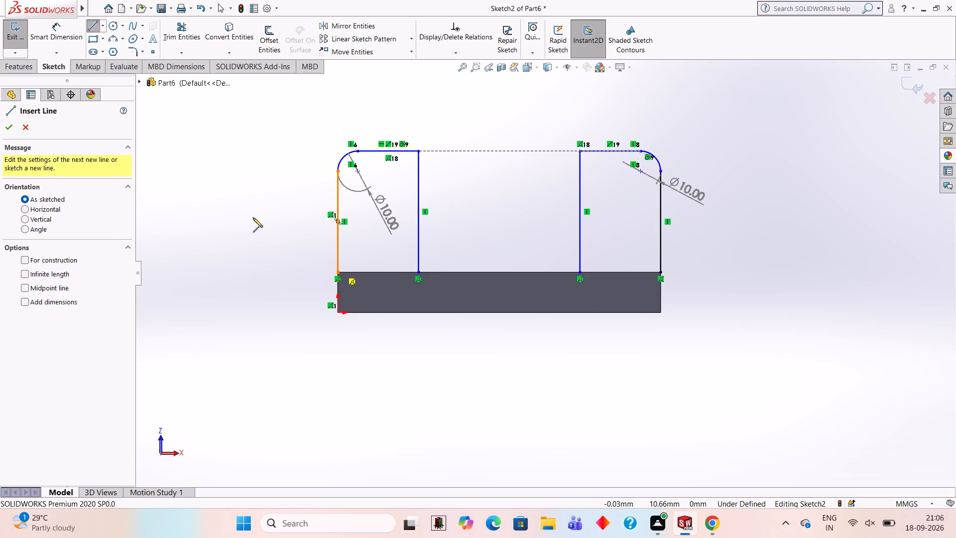
left_click(337, 271)
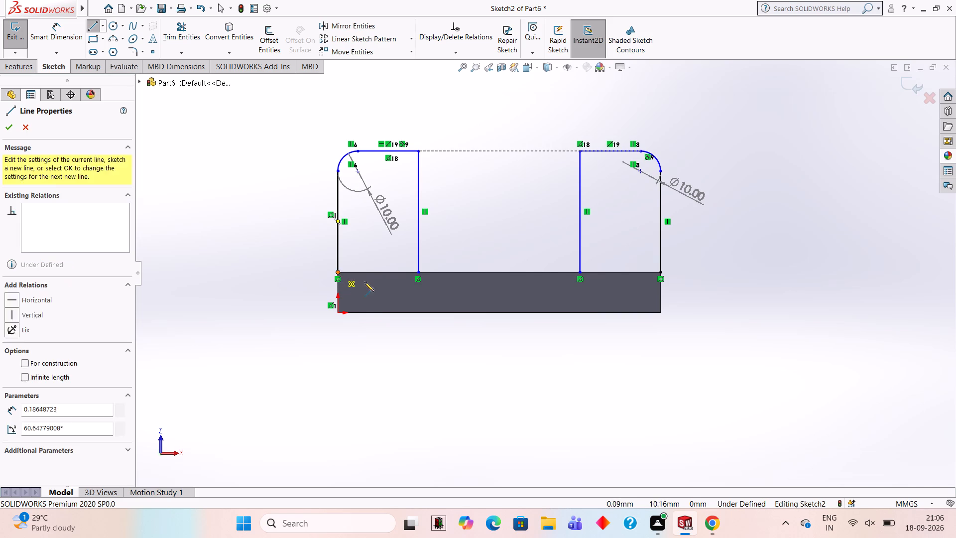
left_click(418, 271)
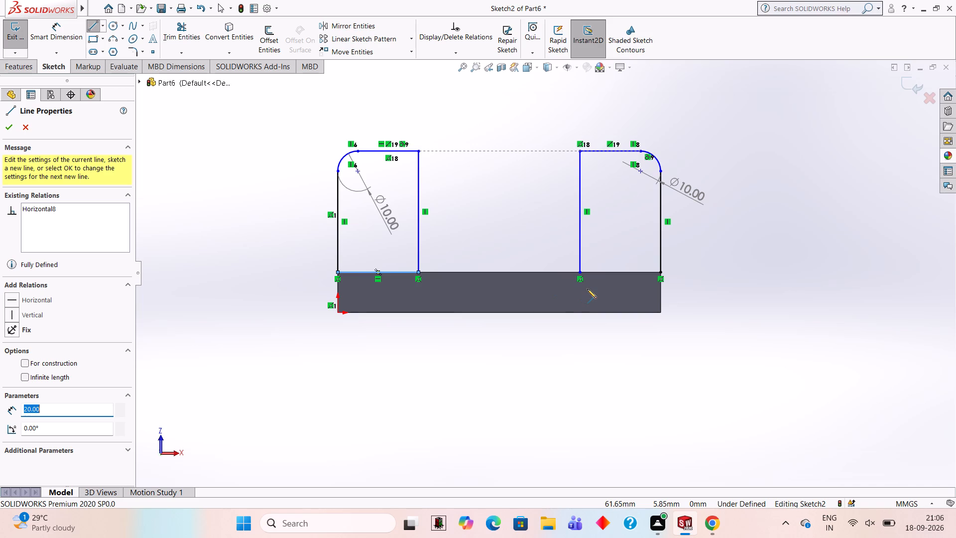
left_click(578, 271)
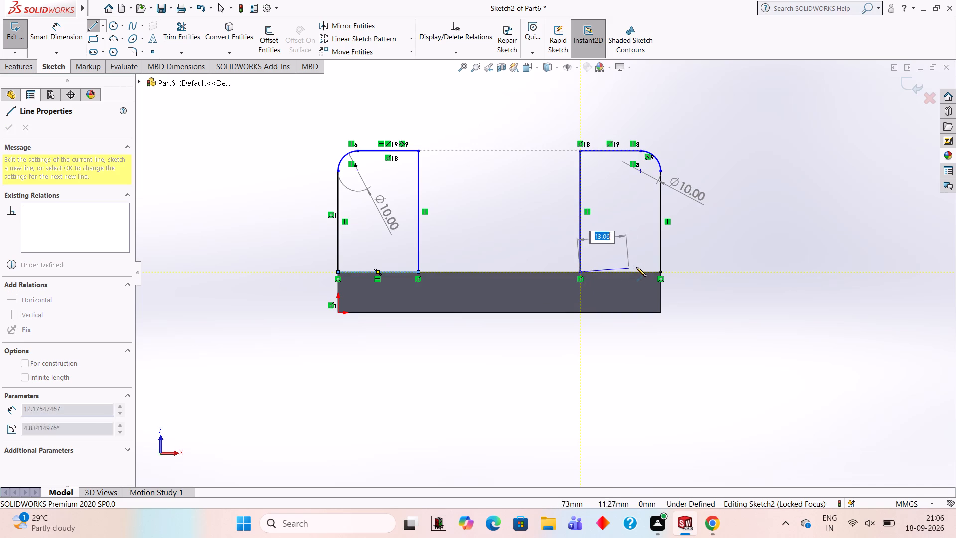
left_click(661, 272)
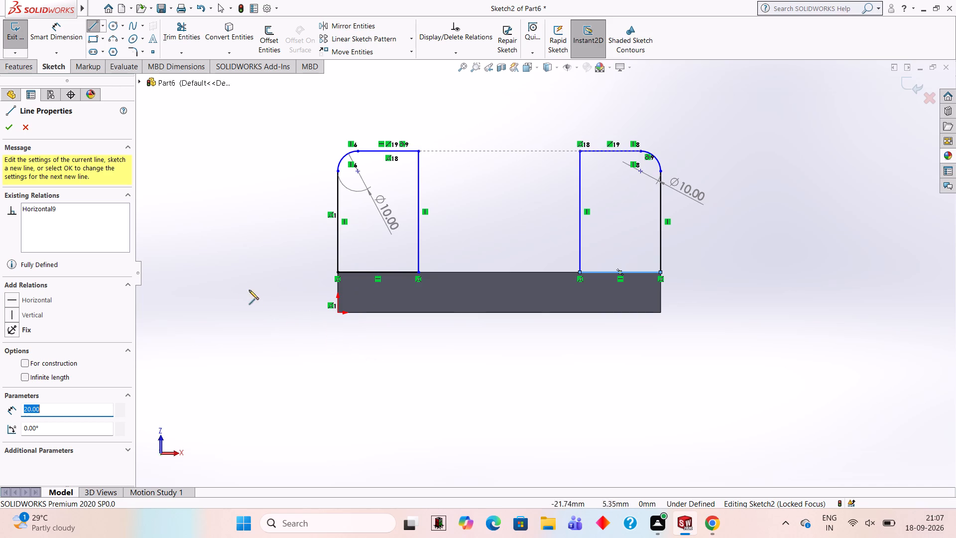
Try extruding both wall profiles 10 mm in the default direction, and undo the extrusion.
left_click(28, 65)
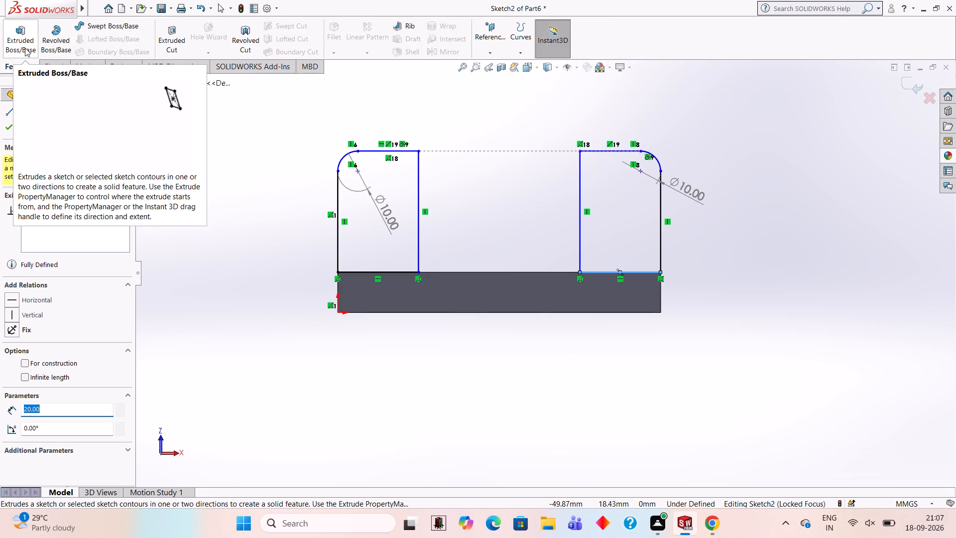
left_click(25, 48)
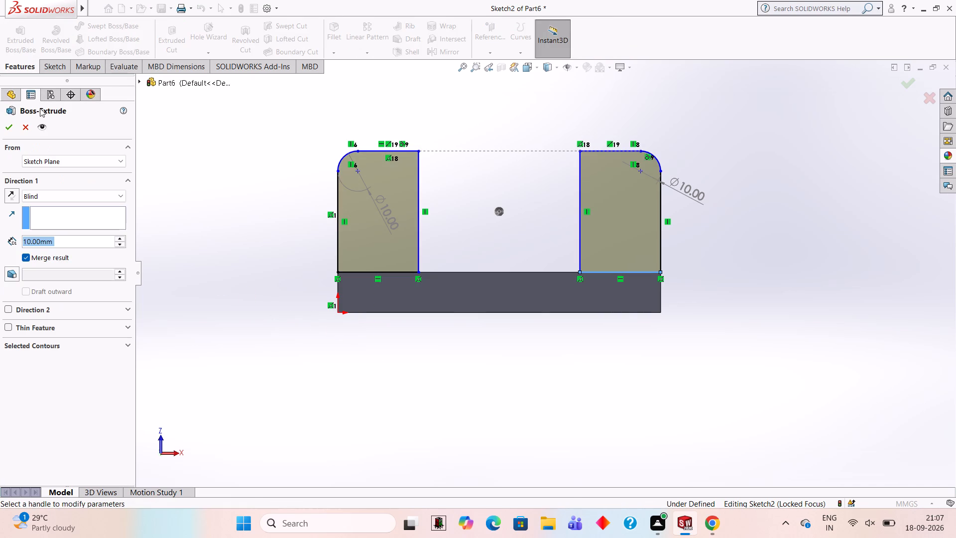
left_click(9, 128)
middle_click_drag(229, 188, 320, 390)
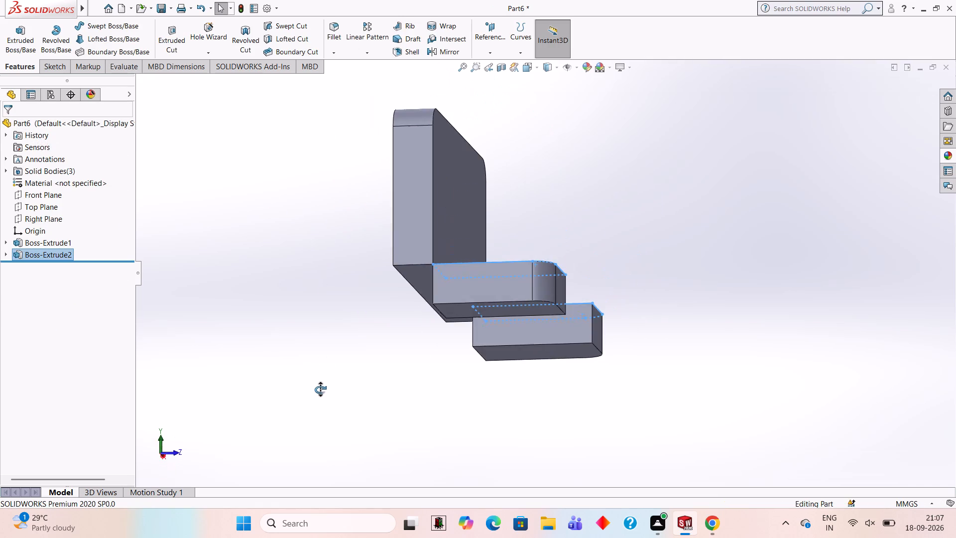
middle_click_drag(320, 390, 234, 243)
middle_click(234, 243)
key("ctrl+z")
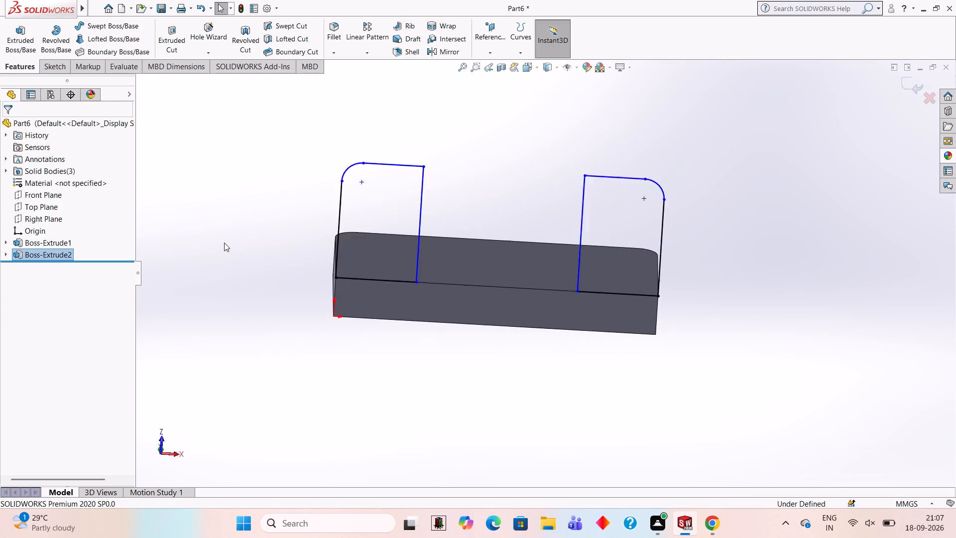
Extrude both closed wall profiles 10 mm blind in the reversed direction, merged with the plate.
left_click(29, 59)
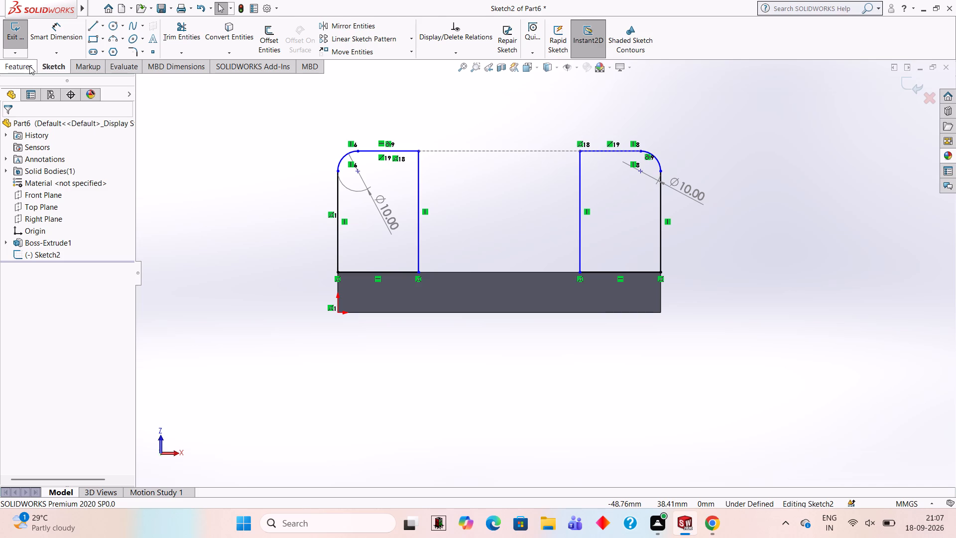
left_click(29, 66)
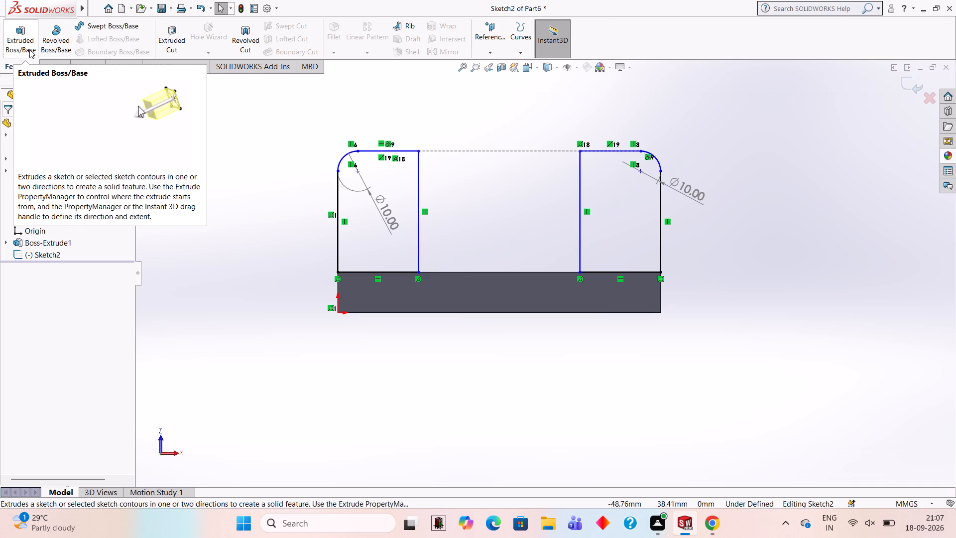
left_click(29, 49)
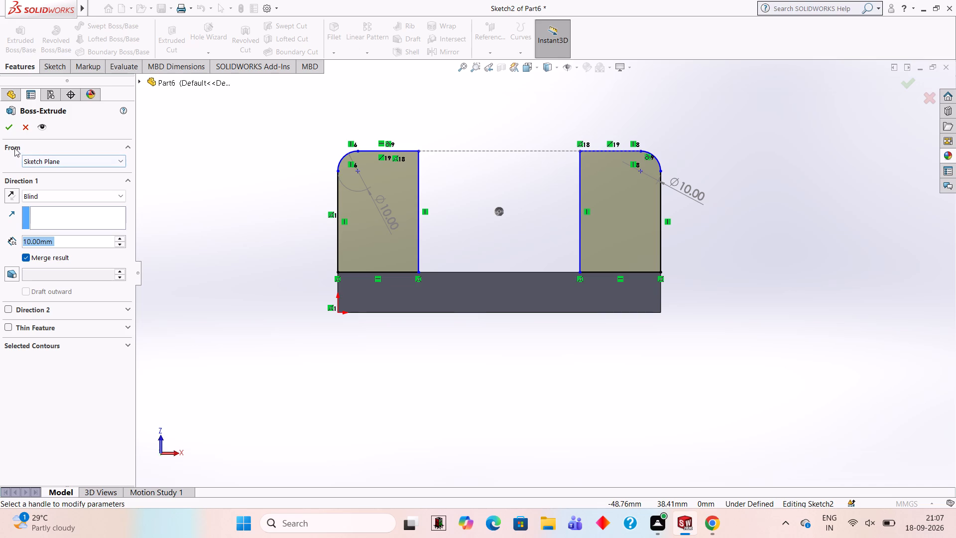
left_click(11, 193)
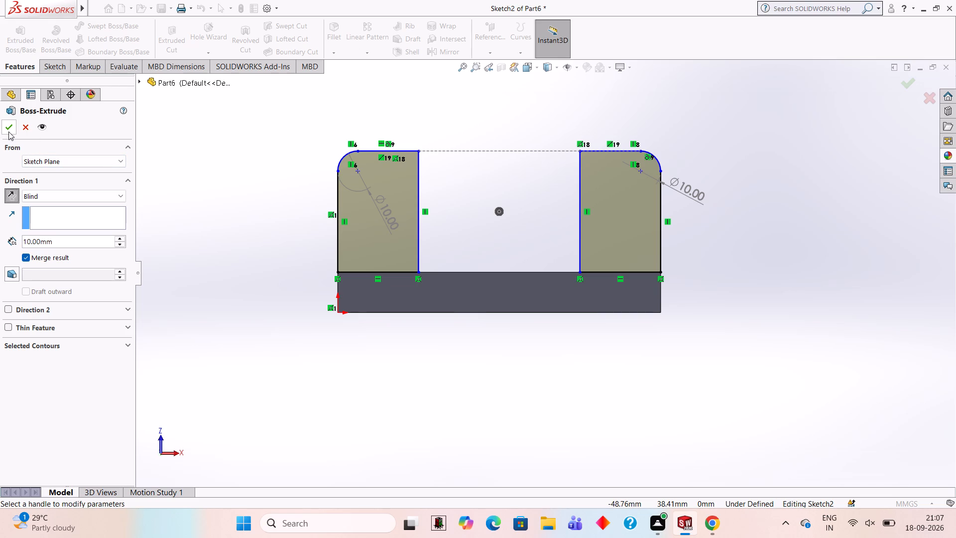
left_click(8, 132)
Examine the two extruded walls and how they meet the plate from several angles.
middle_click_drag(320, 192, 337, 298)
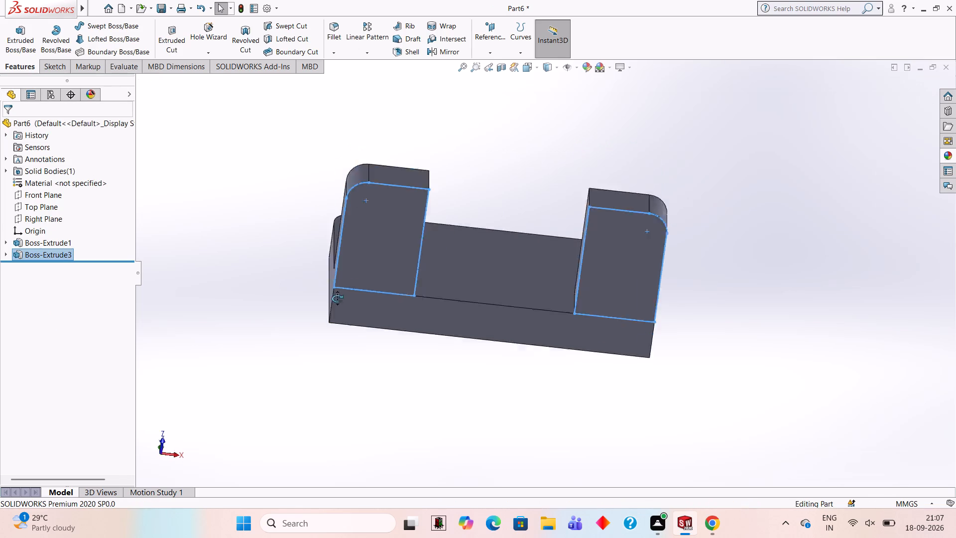
middle_click_drag(337, 298, 307, 244)
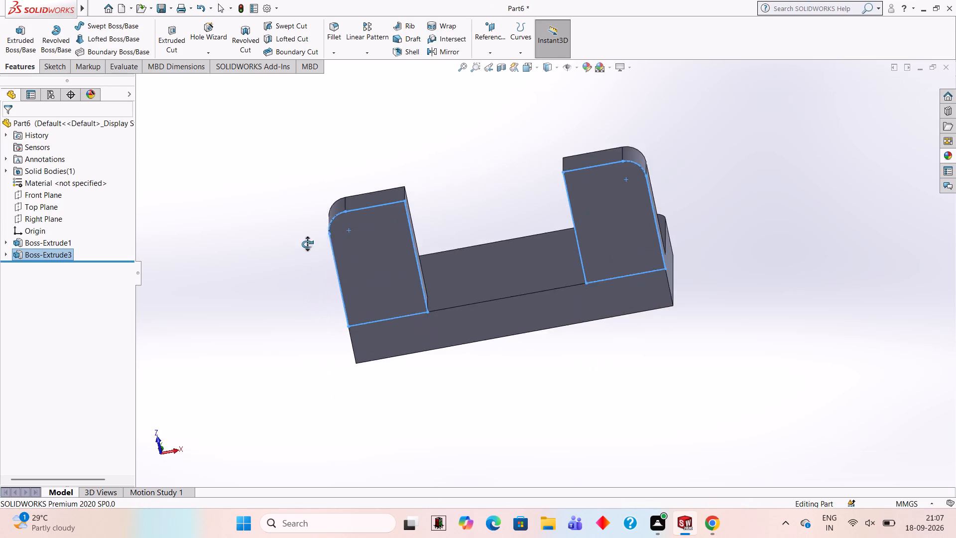
middle_click_drag(307, 244, 279, 431)
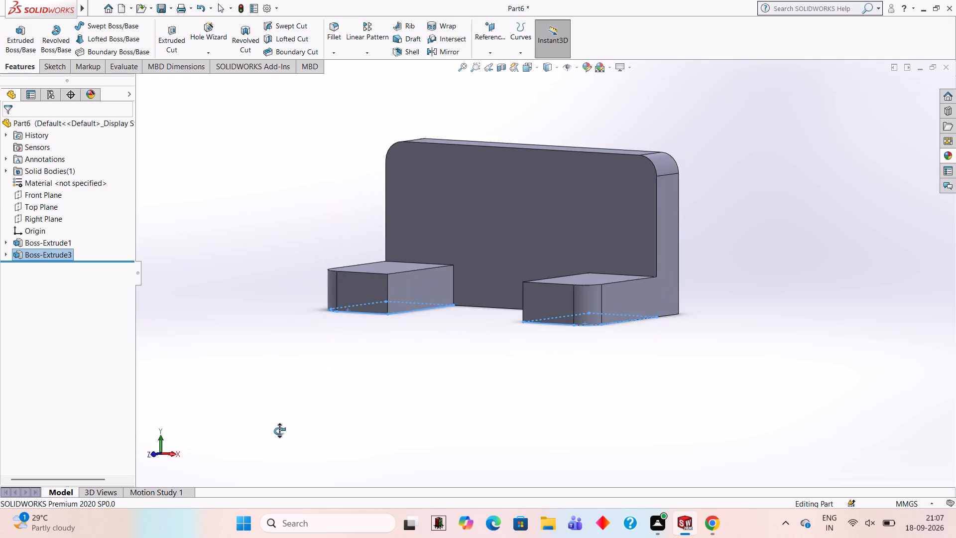
middle_click_drag(279, 431, 321, 208)
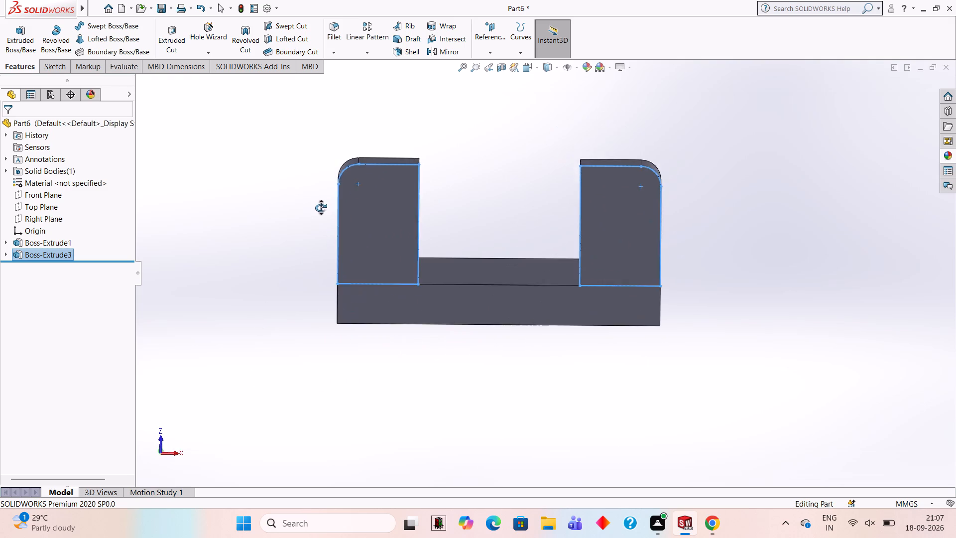
middle_click_drag(321, 208, 300, 209)
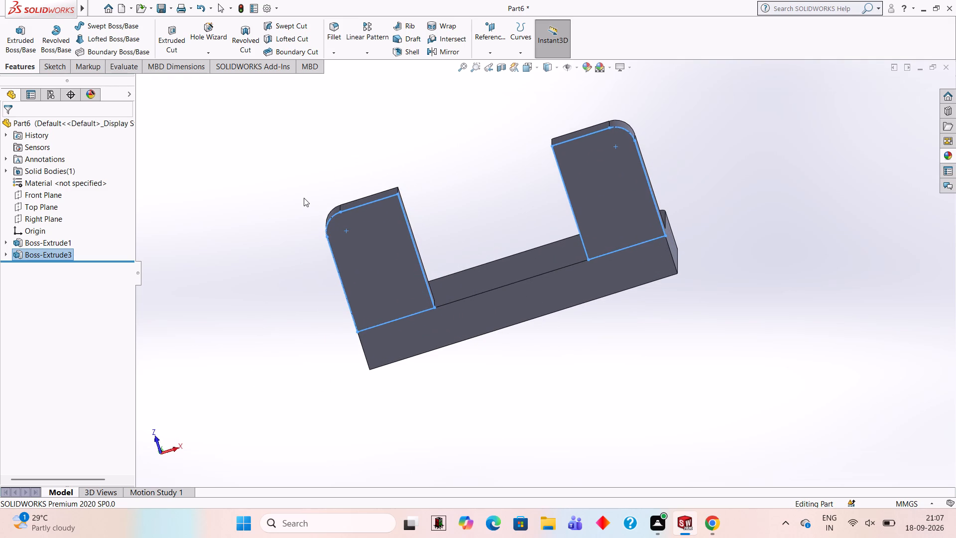
middle_click_drag(318, 206, 347, 223)
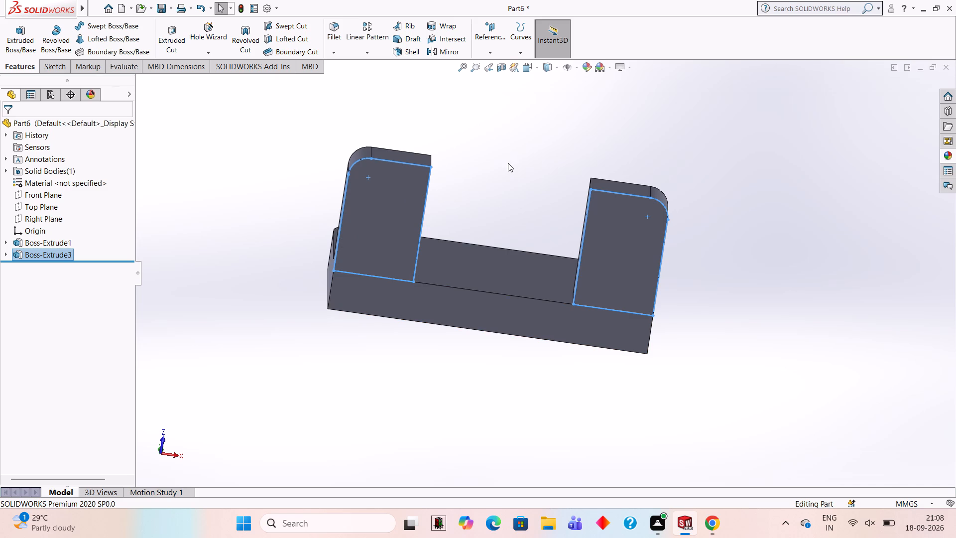
middle_click_drag(518, 166, 494, 122)
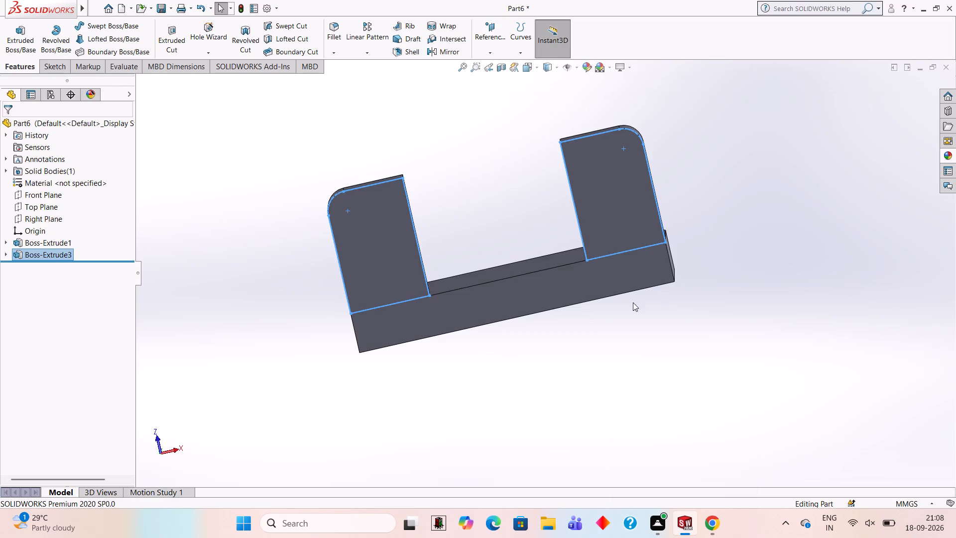
Start a new sketch on the U-shaped outer face formed by the plate's edge and the two walls.
left_click(507, 294)
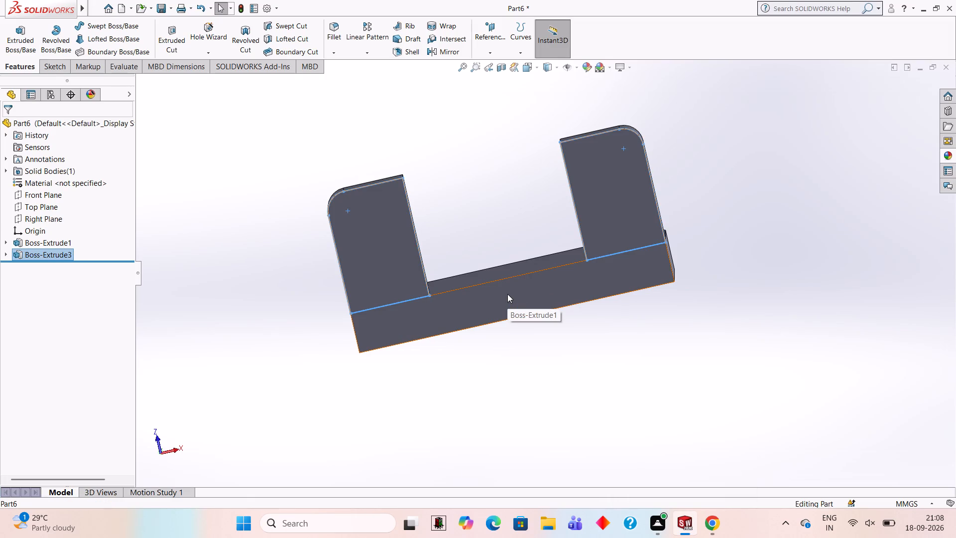
left_click(548, 270)
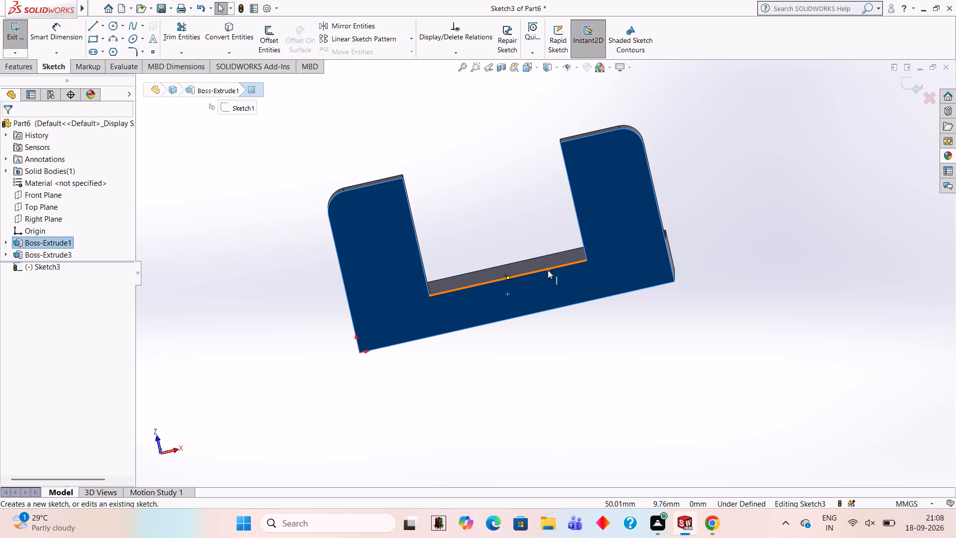
key("ctrl+8")
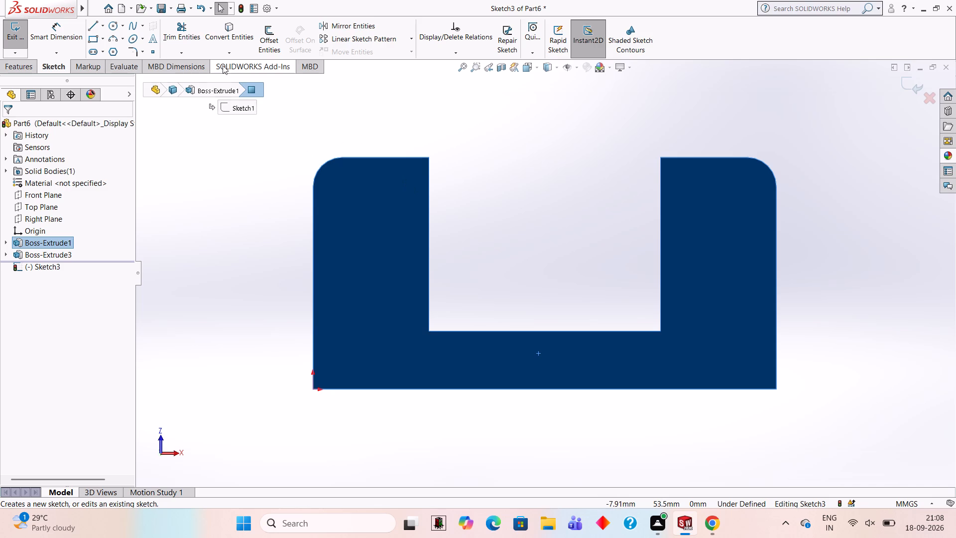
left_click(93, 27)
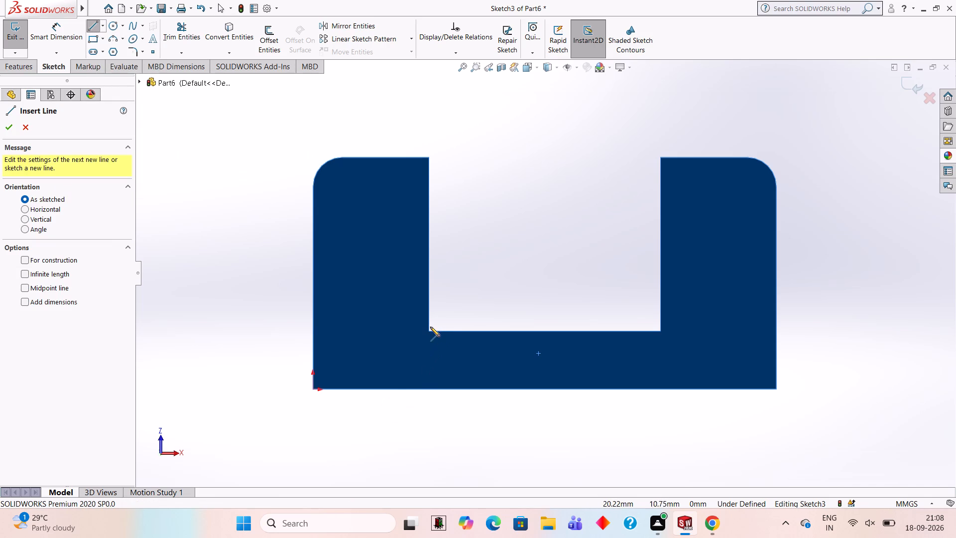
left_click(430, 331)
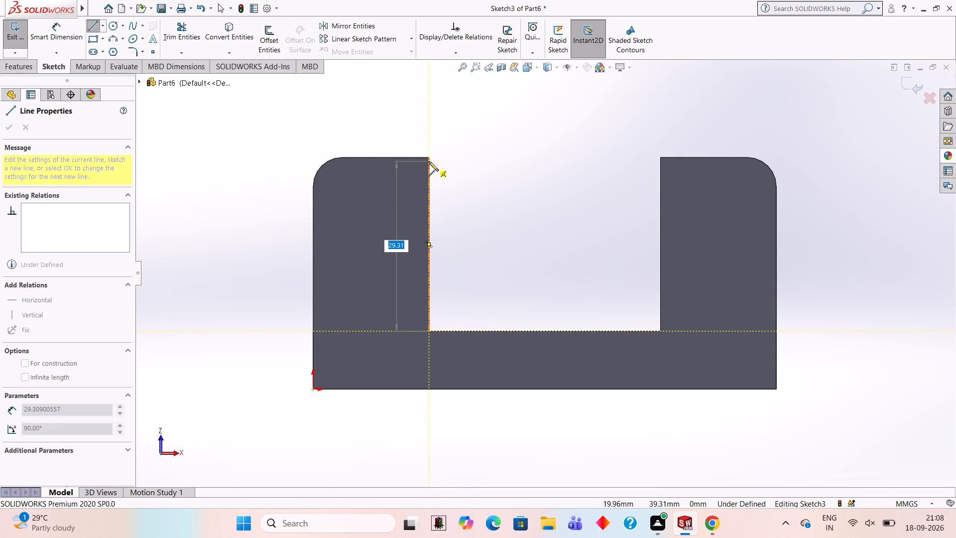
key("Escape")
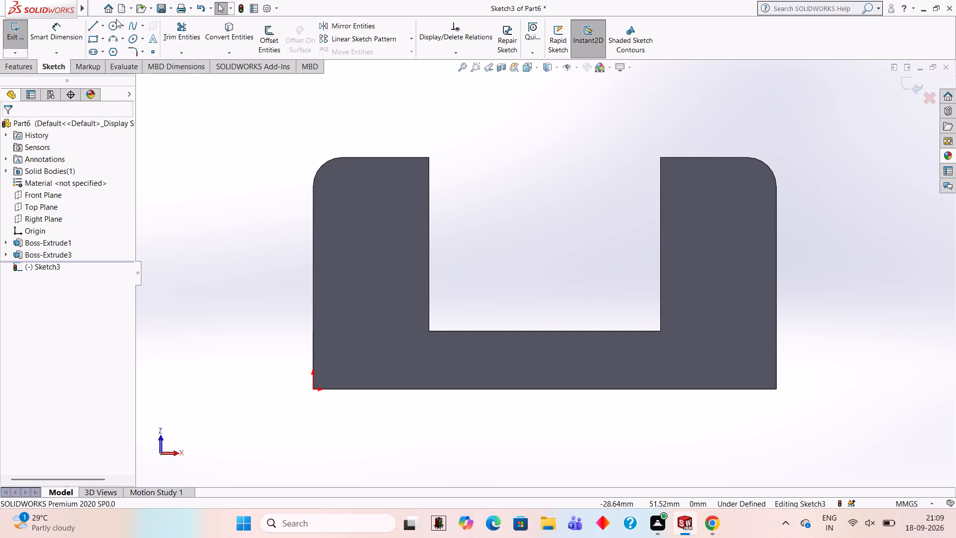
Sketch a 15 mm vertical line into the gap, starting near the middle of the gap's base edge.
left_click(90, 30)
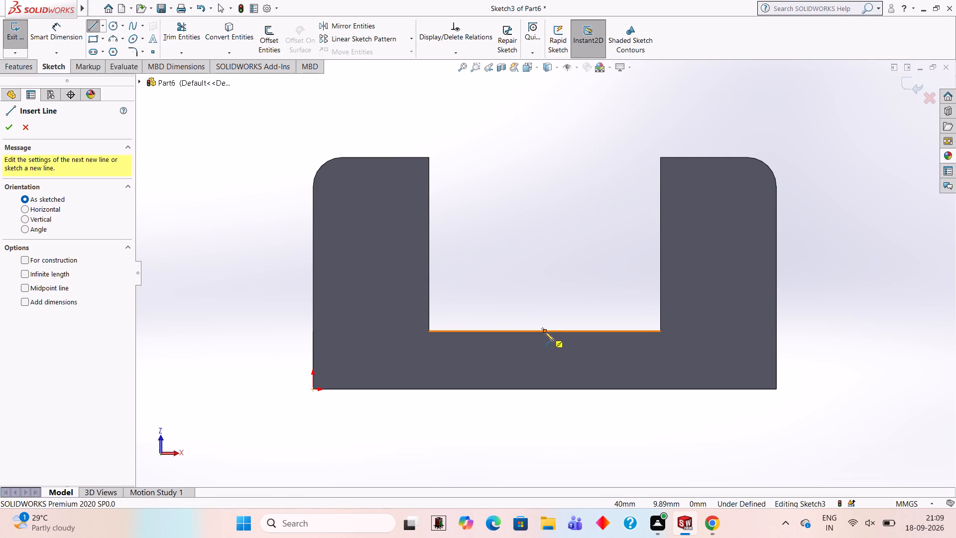
left_click(541, 330)
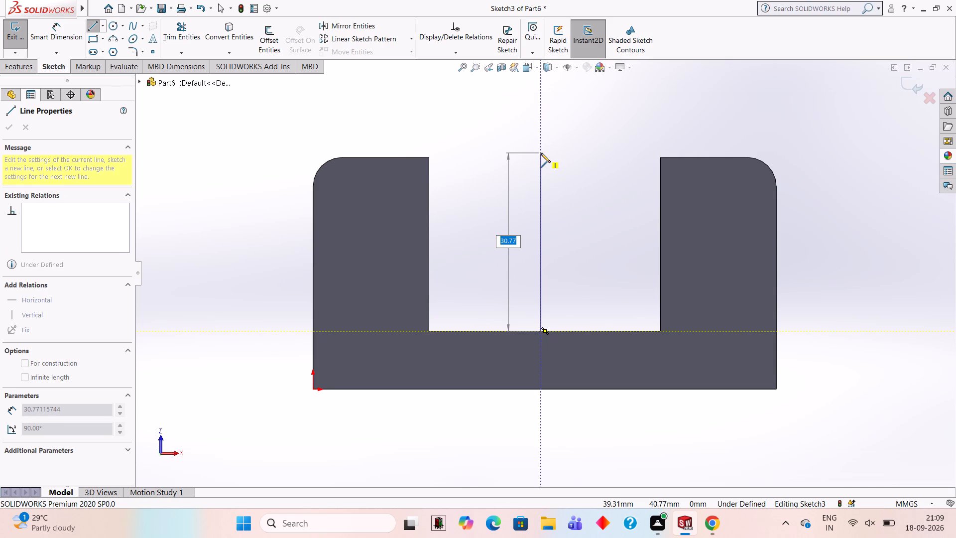
type("15")
key("Return")
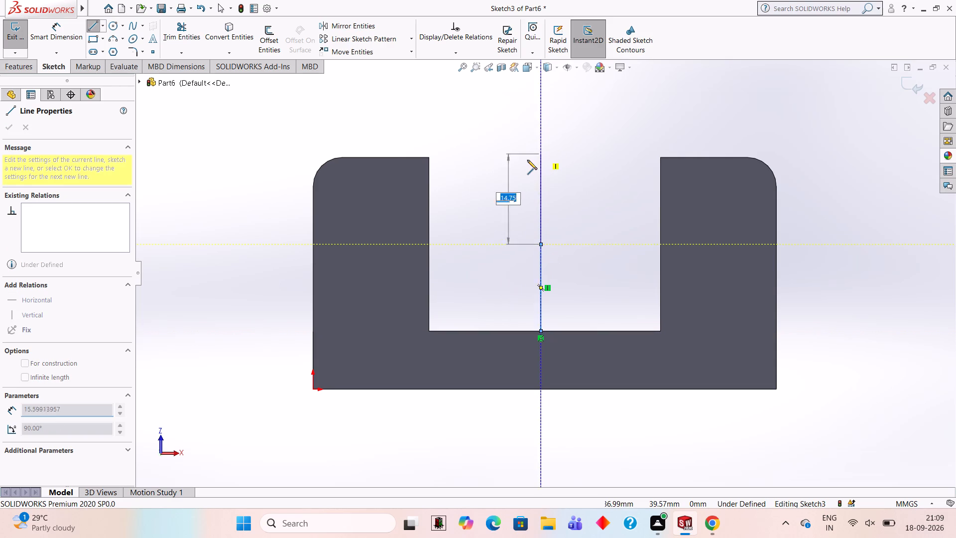
key("Escape")
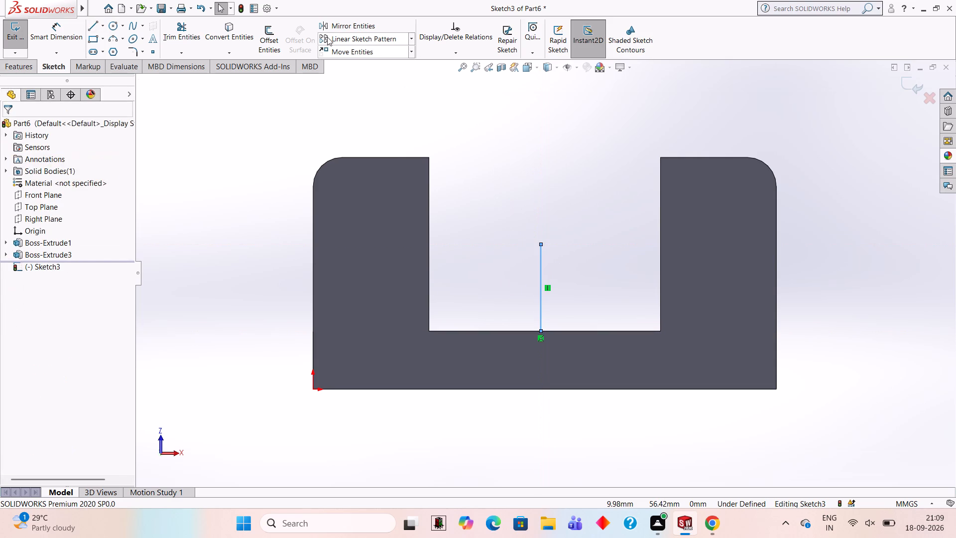
left_click(295, 106)
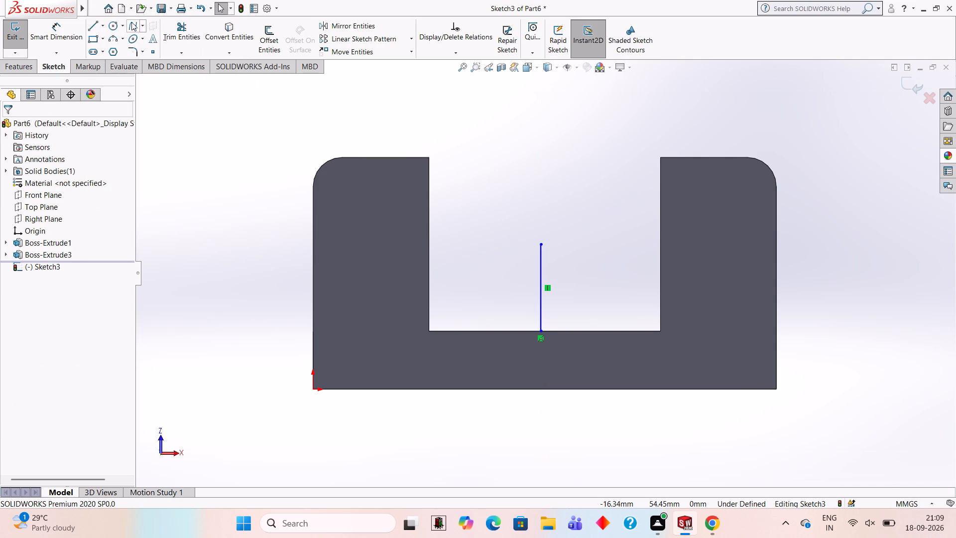
Sketch a 30 mm diameter circle centred on the free end of the 15 mm vertical line.
left_click(116, 22)
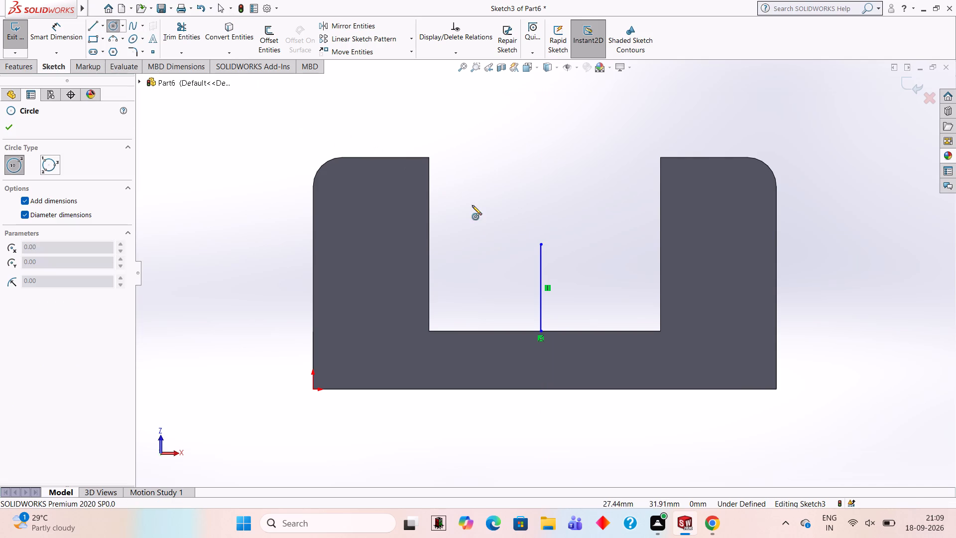
left_click(543, 244)
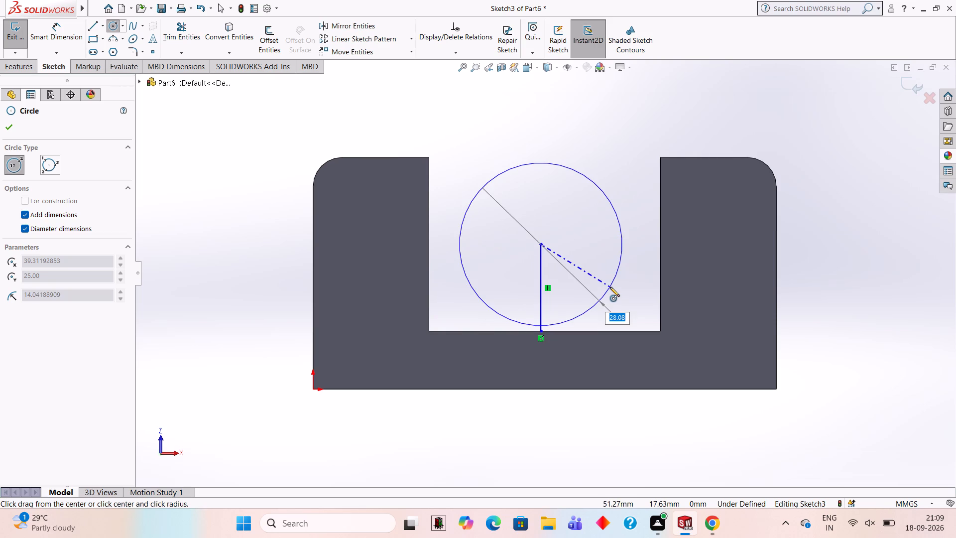
type("30")
key("Return")
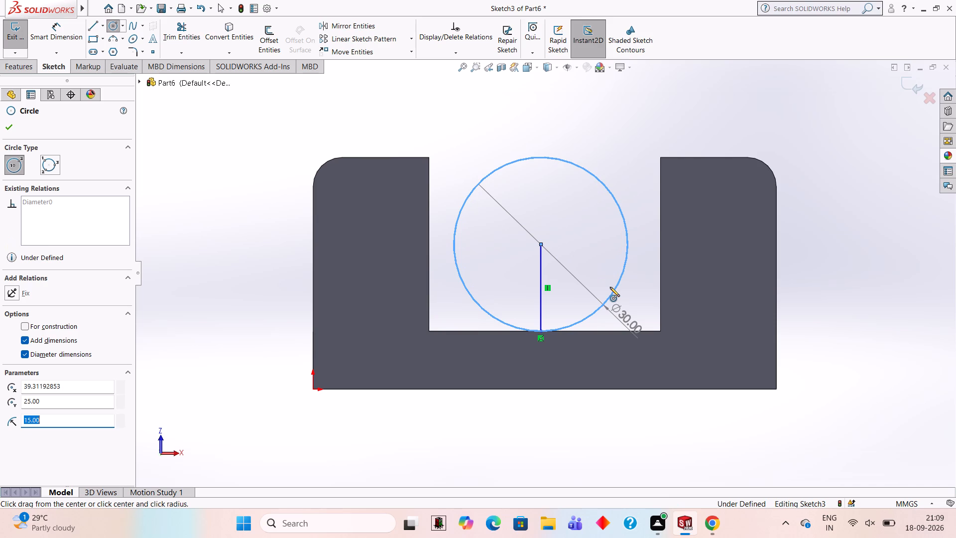
Undo the 30 mm circle and the 15 mm vertical line in the gap sketch.
key("ctrl+z")
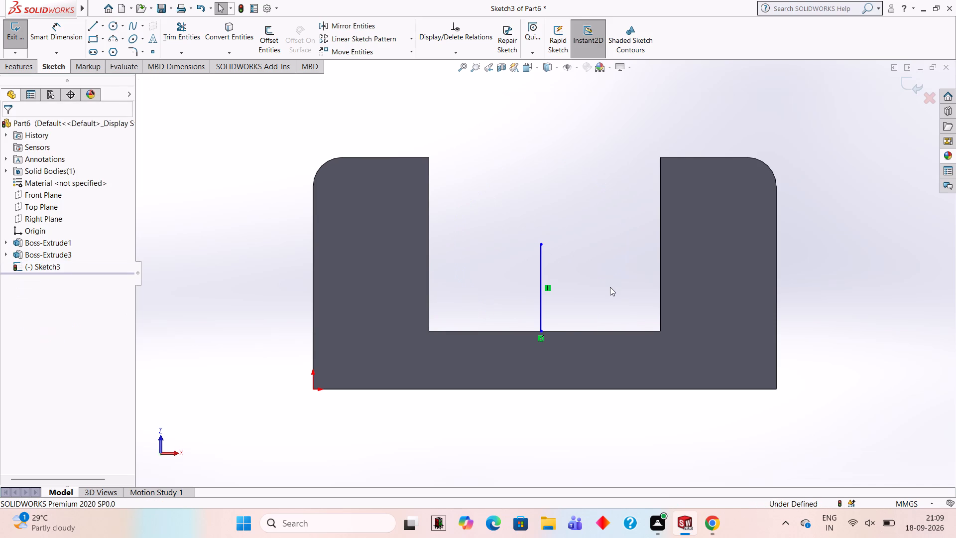
key("ctrl+z")
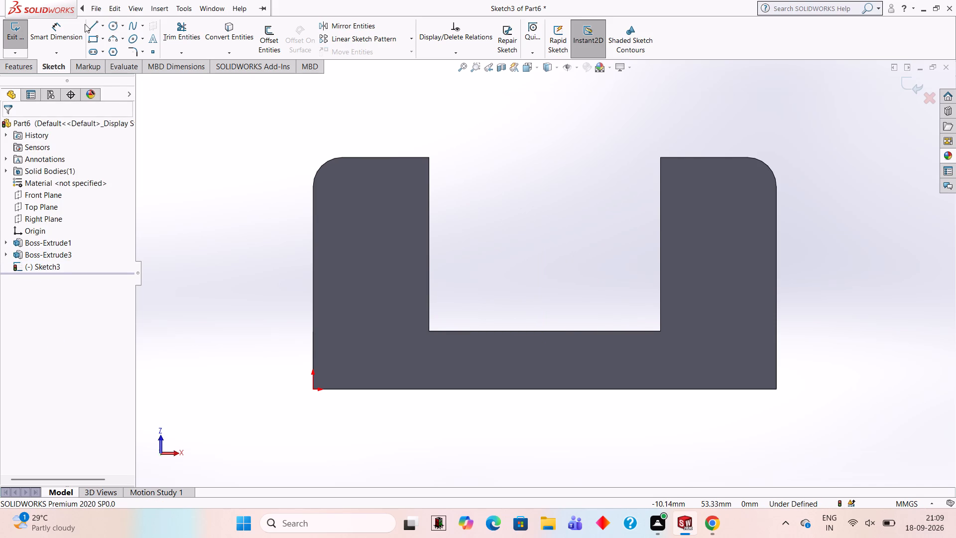
Sketch a 30 mm vertical line upward into the gap, starting near the middle of the gap's base edge.
left_click(89, 26)
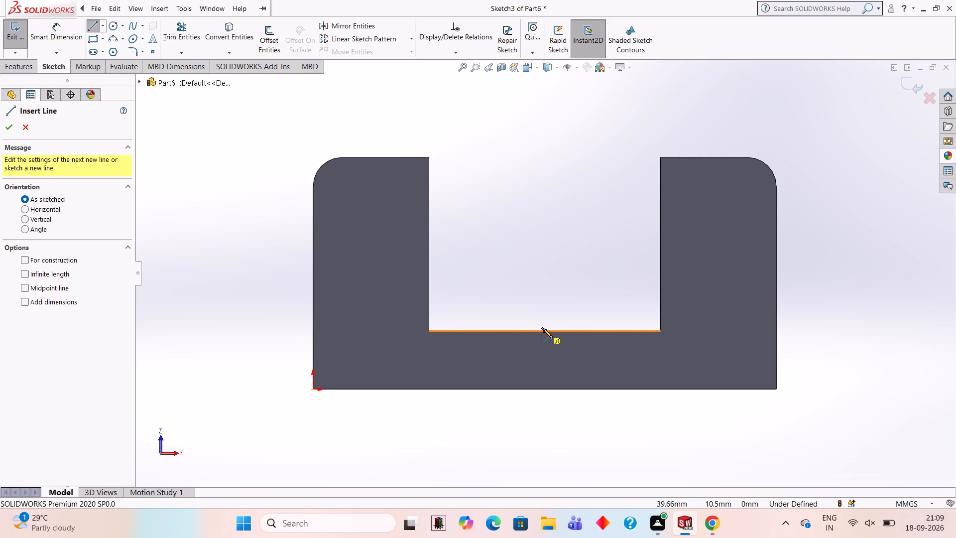
left_click(543, 328)
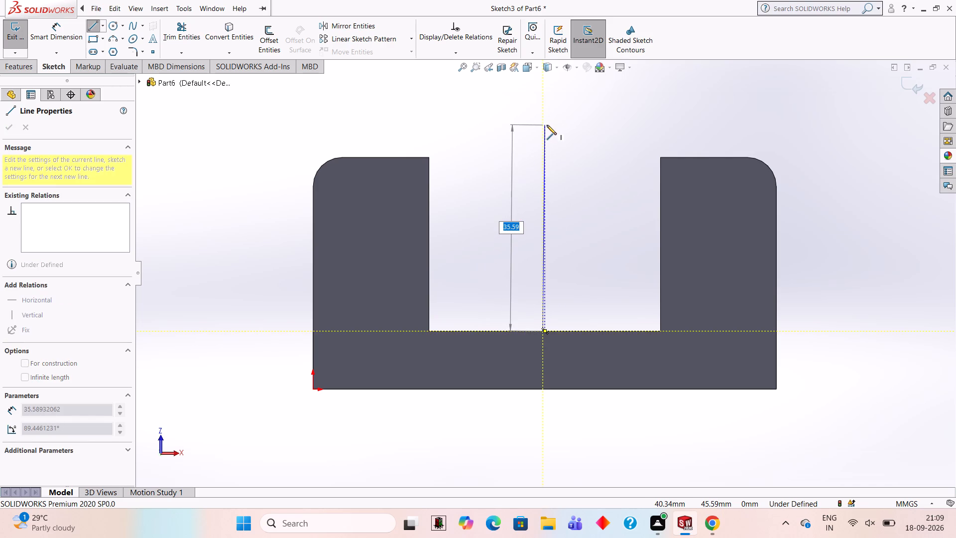
key("3")
key("0")
key("Return")
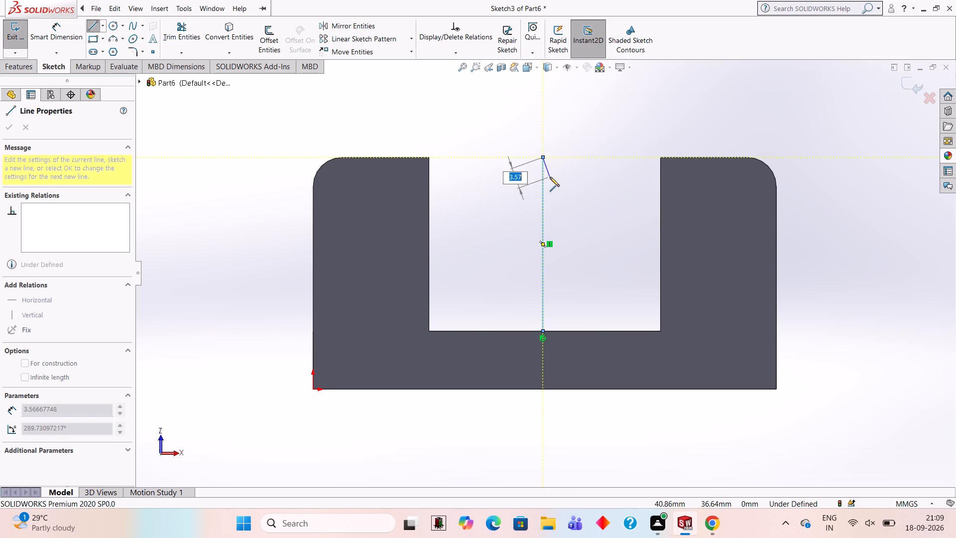
key("Escape")
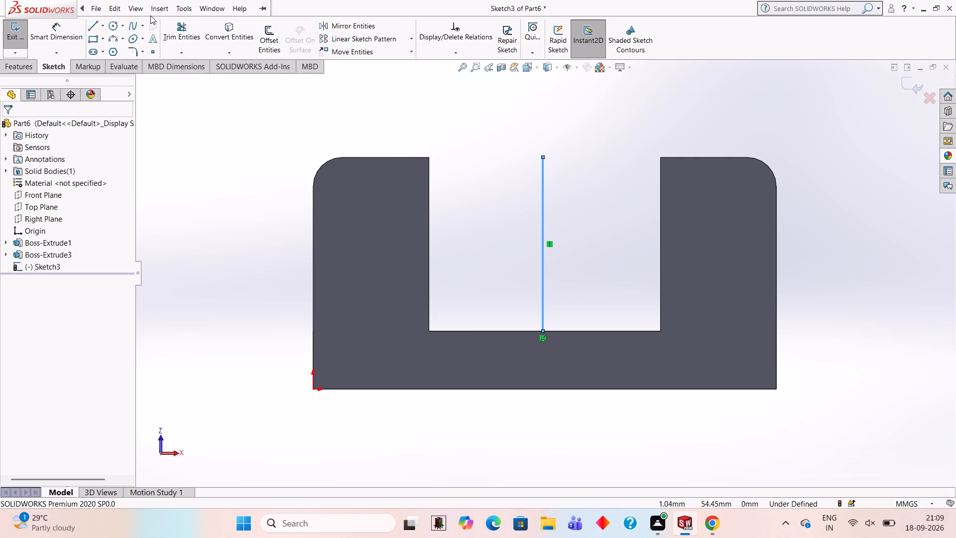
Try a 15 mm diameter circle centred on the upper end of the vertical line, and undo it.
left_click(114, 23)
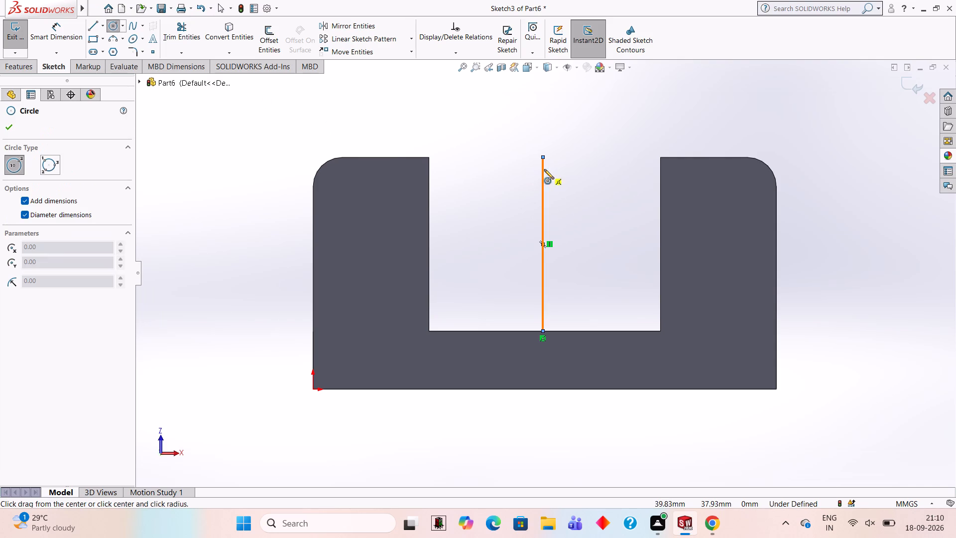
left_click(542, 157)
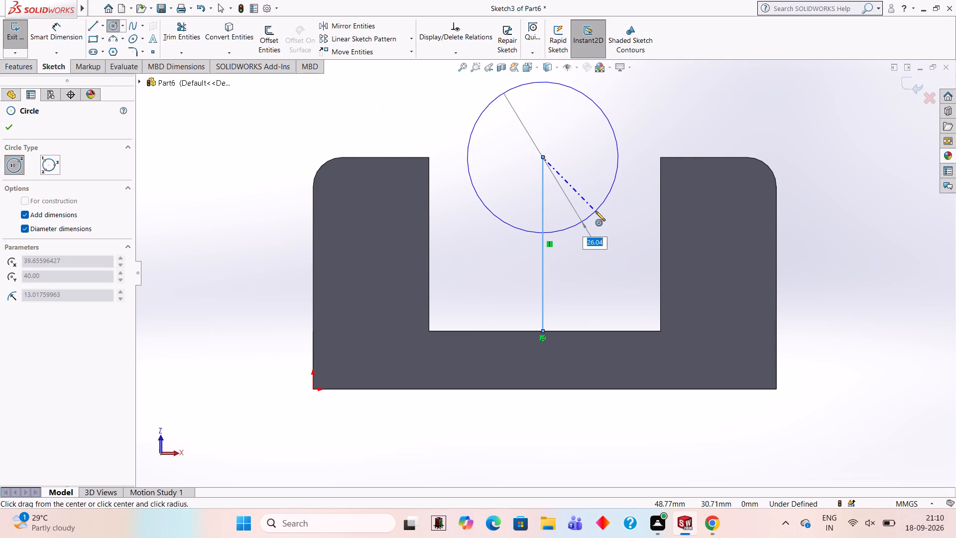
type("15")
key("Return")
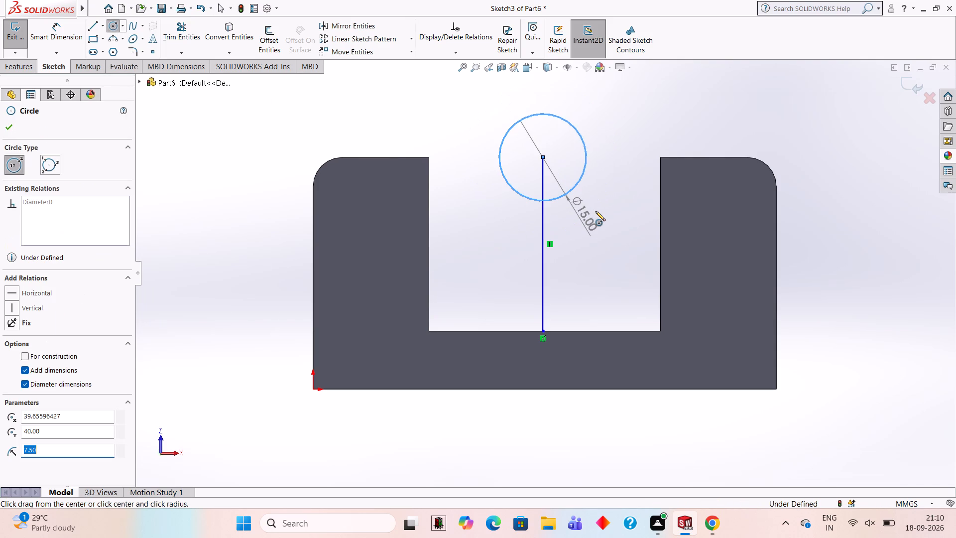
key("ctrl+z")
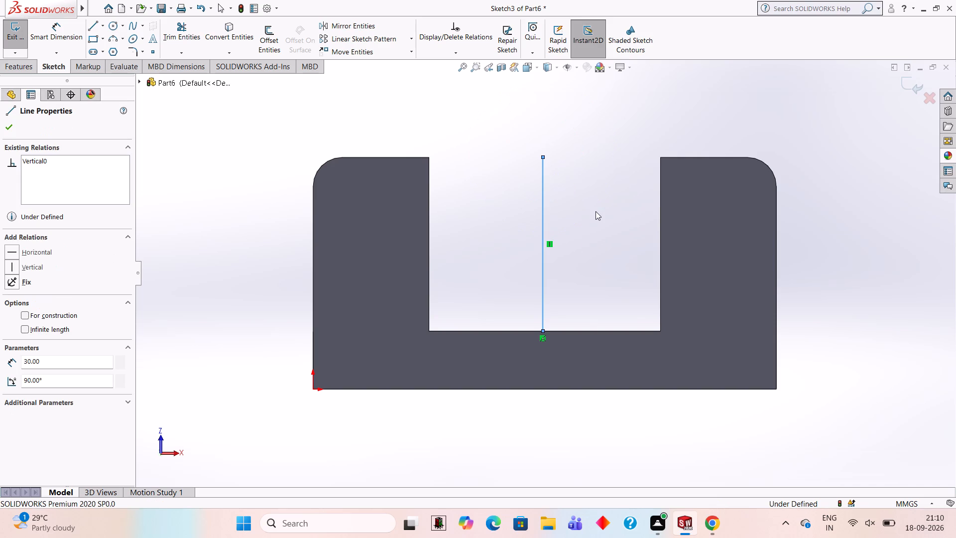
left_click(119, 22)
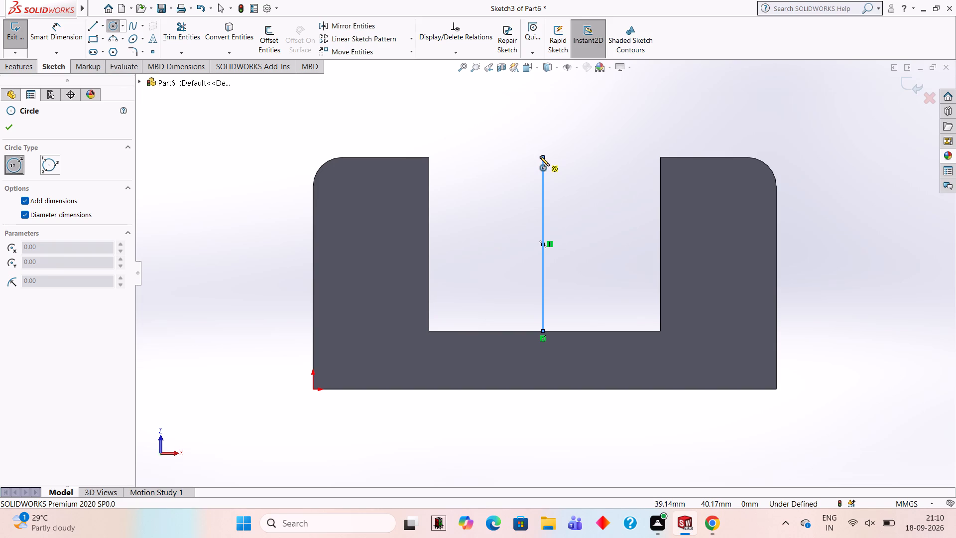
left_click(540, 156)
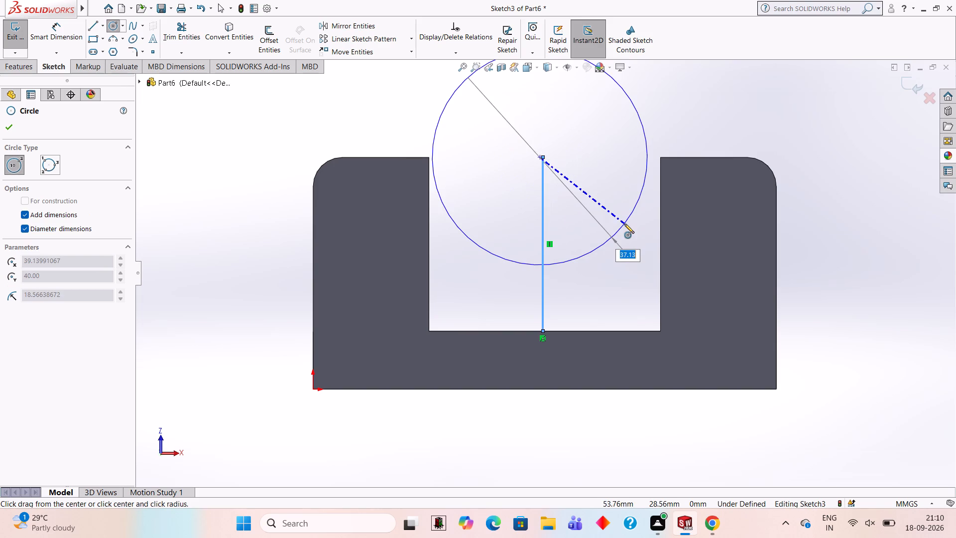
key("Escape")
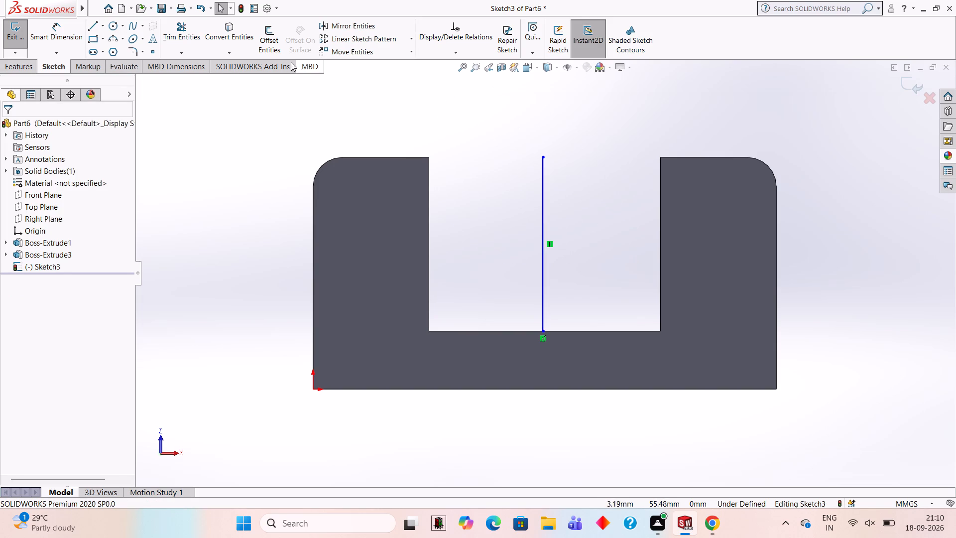
Sketch a 30 mm diameter circle centred on the upper end of the 30 mm vertical line.
left_click(117, 30)
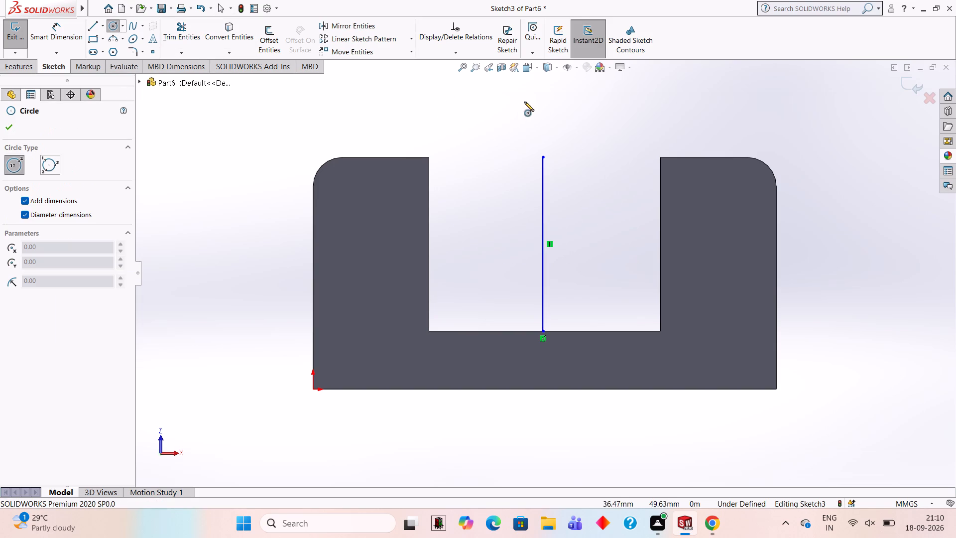
left_click(542, 155)
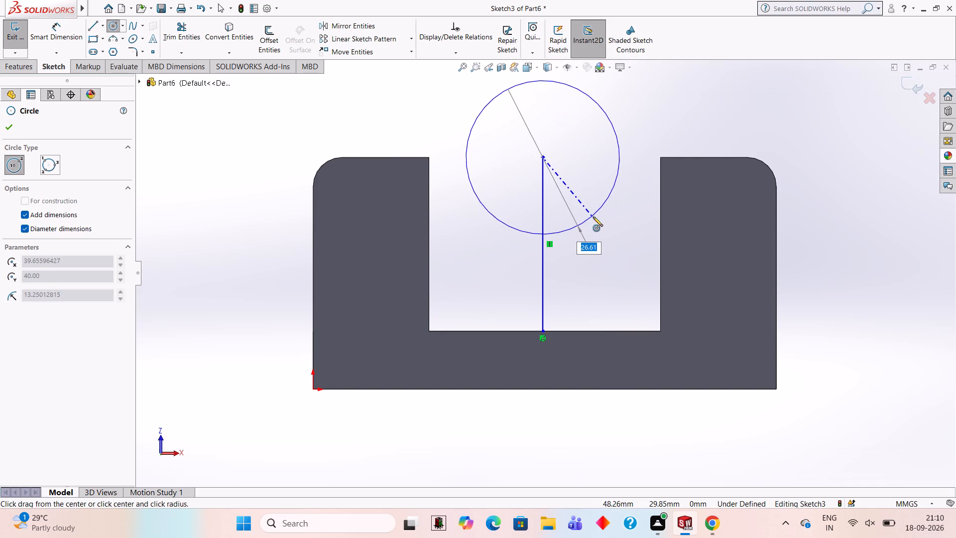
type("30")
key("Return")
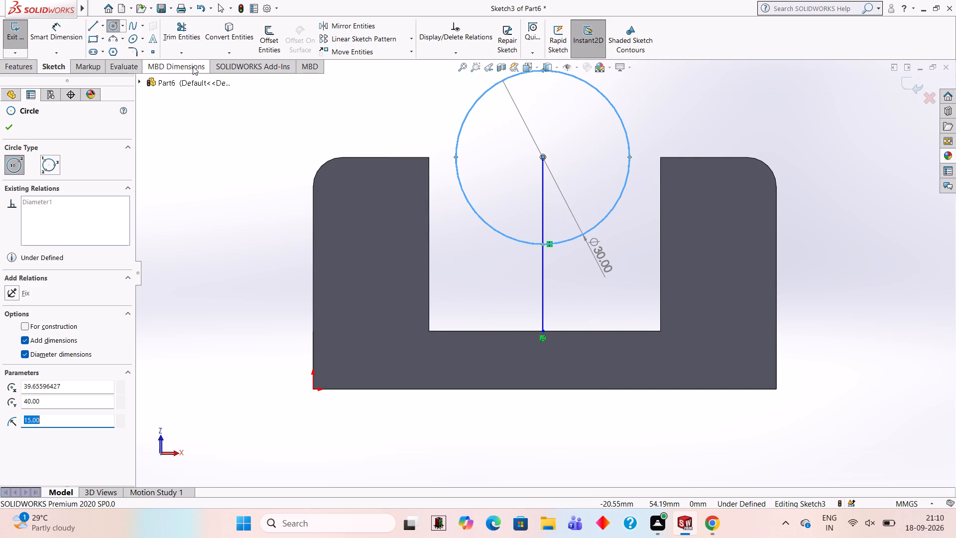
Trim away the whole vertical line, both below and inside the circle.
left_click(190, 38)
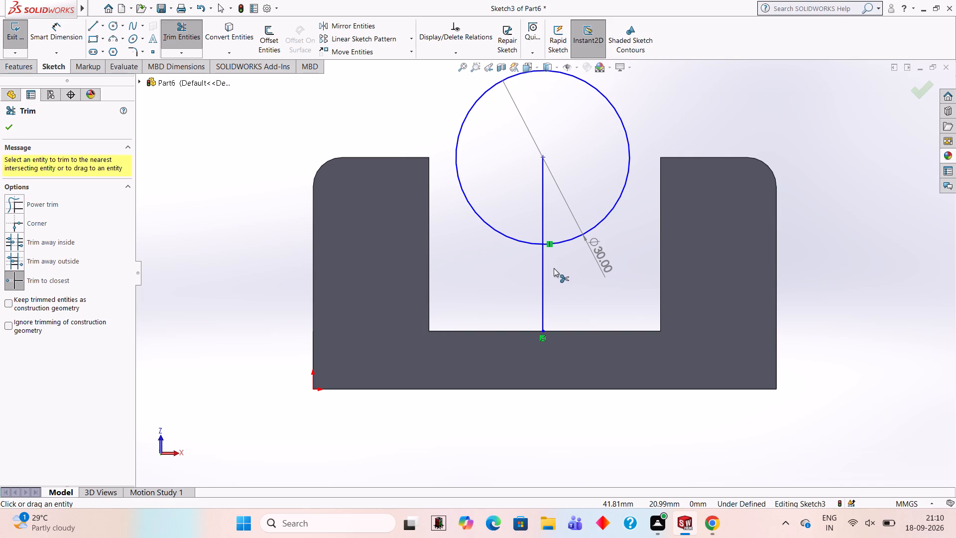
left_click(542, 288)
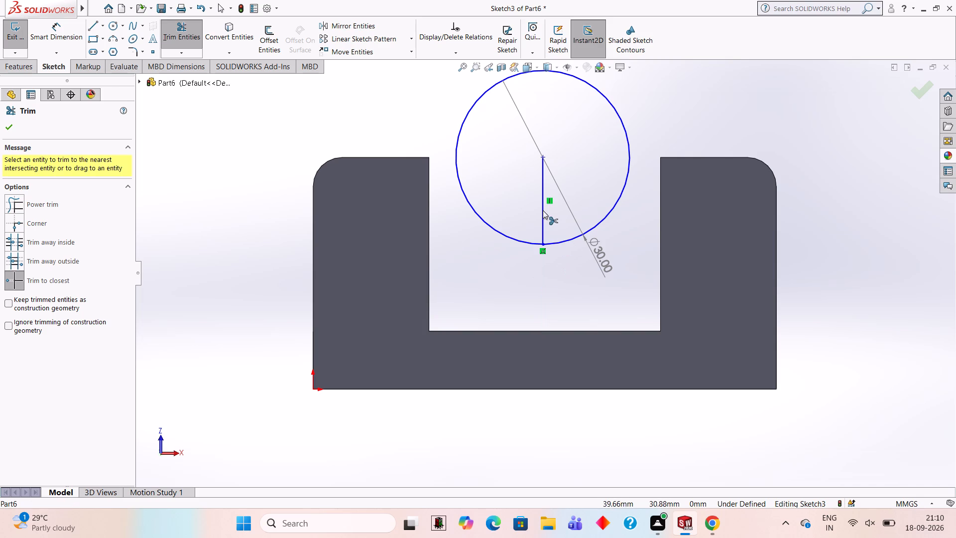
left_click(543, 210)
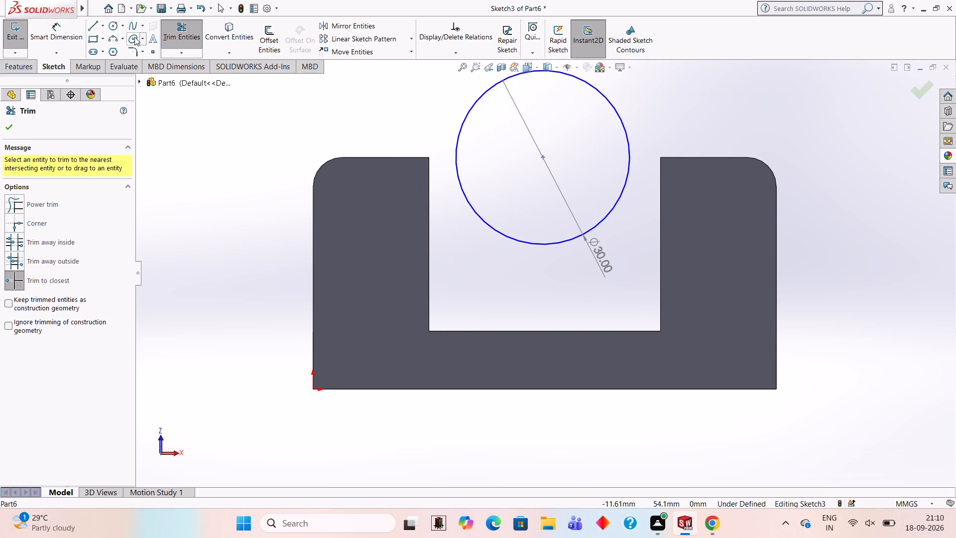
Sketch connected lines from the gap's lower-left corner up the left wall's inner edge and horizontally across to the circle's left side.
left_click(97, 26)
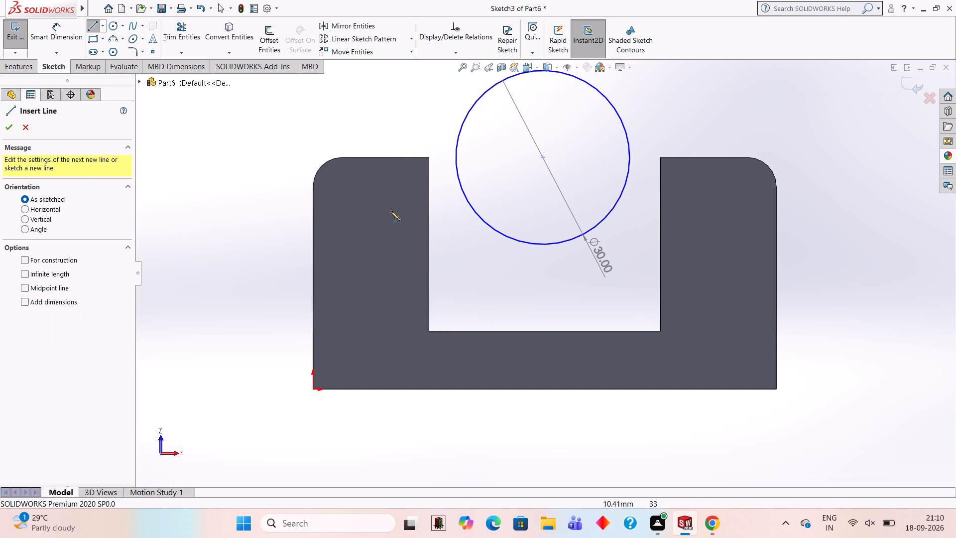
left_click(429, 332)
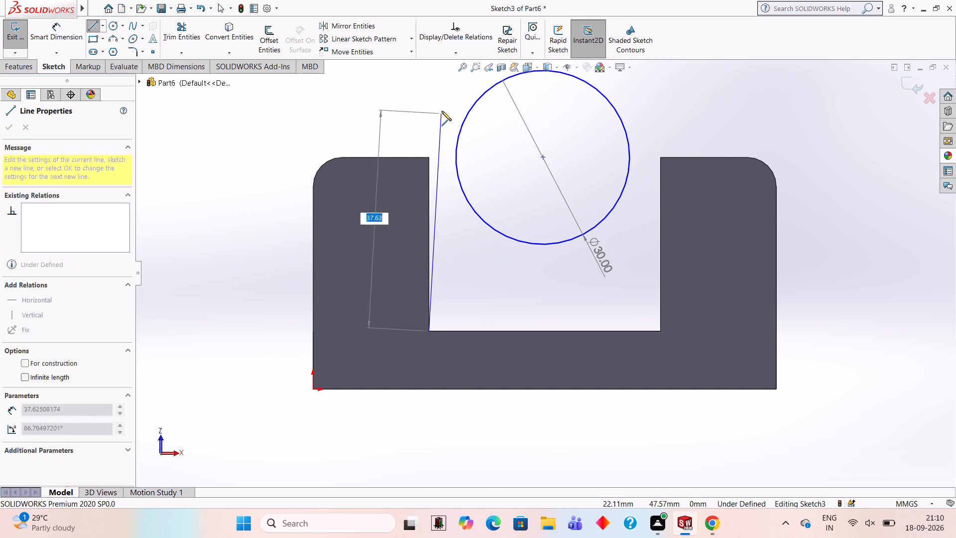
left_click(428, 157)
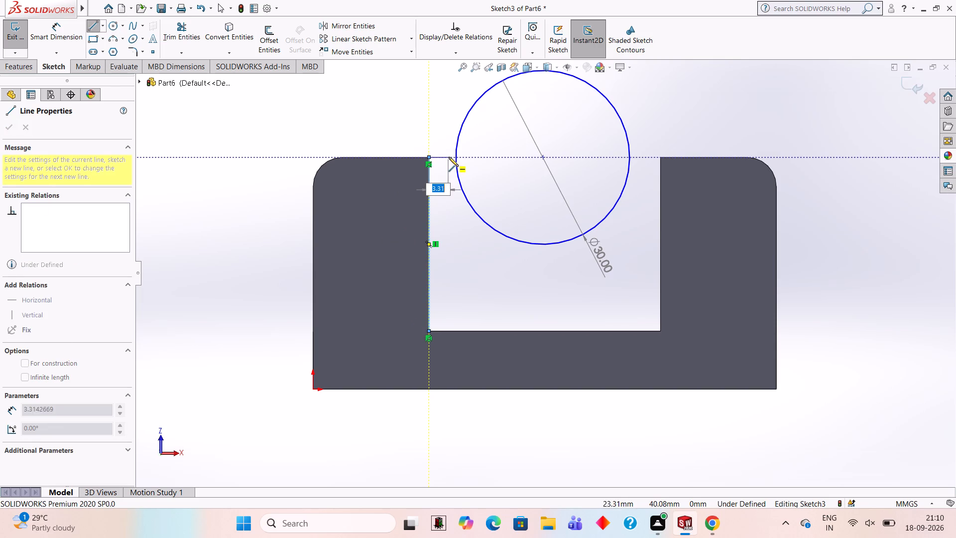
left_click(457, 157)
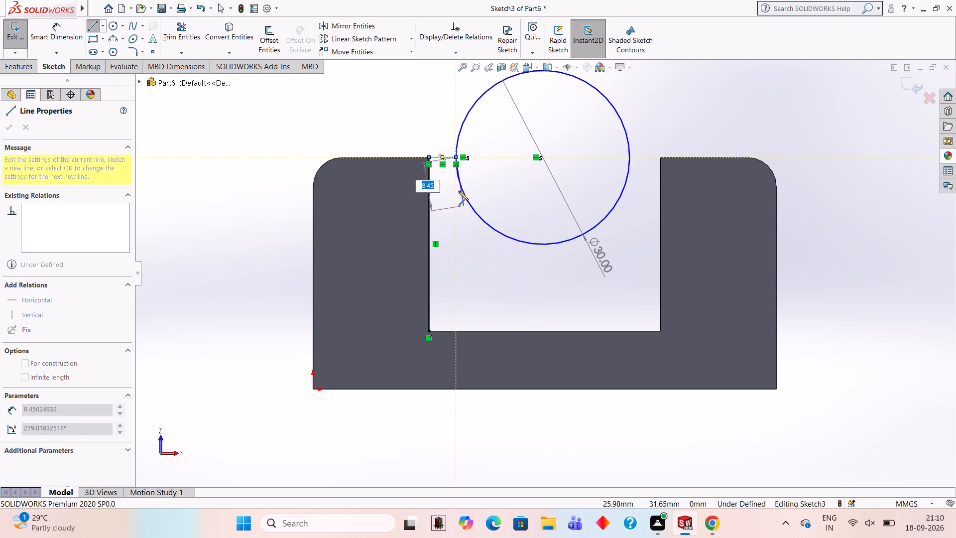
key("Escape")
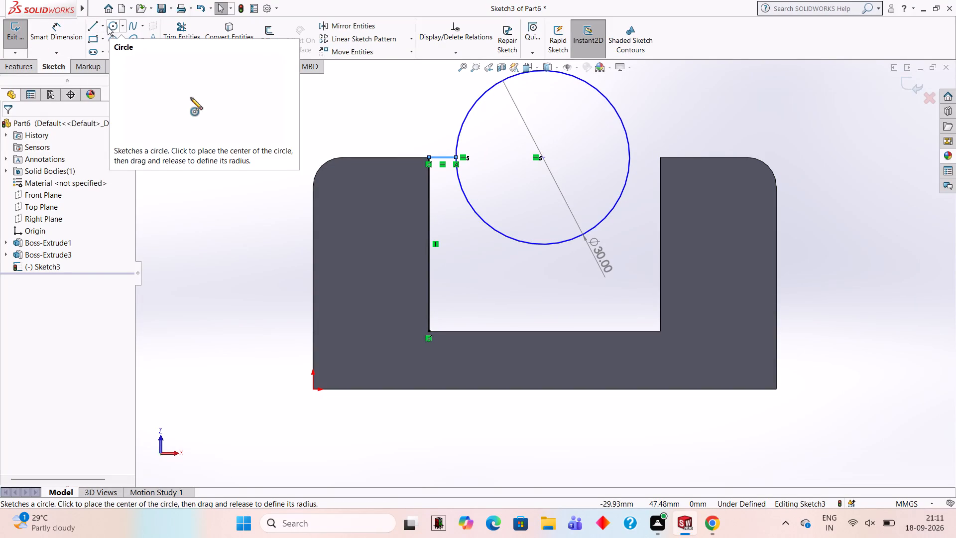
Sketch connected lines from the gap's lower-right corner up the right wall's inner edge and about 5 mm horizontally to the circle's right side.
left_click(96, 21)
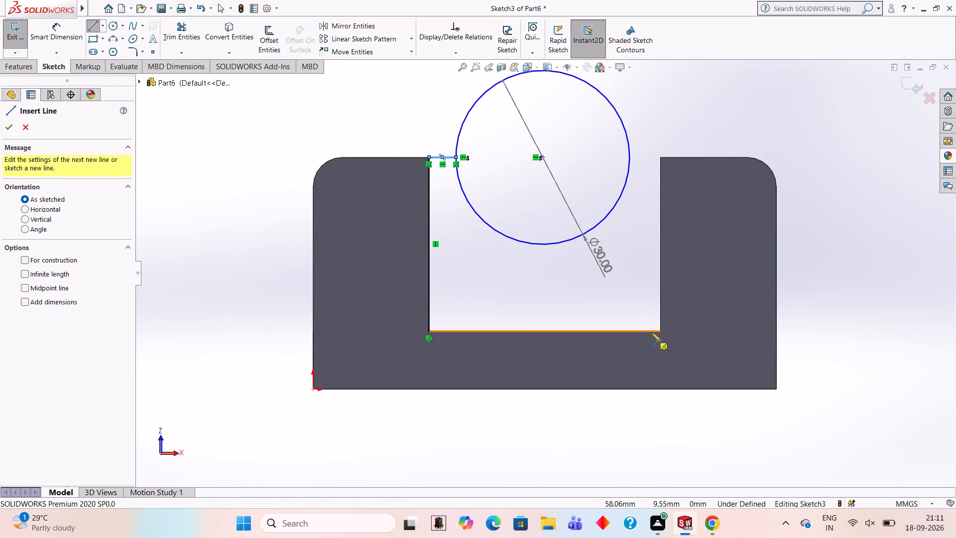
left_click(661, 330)
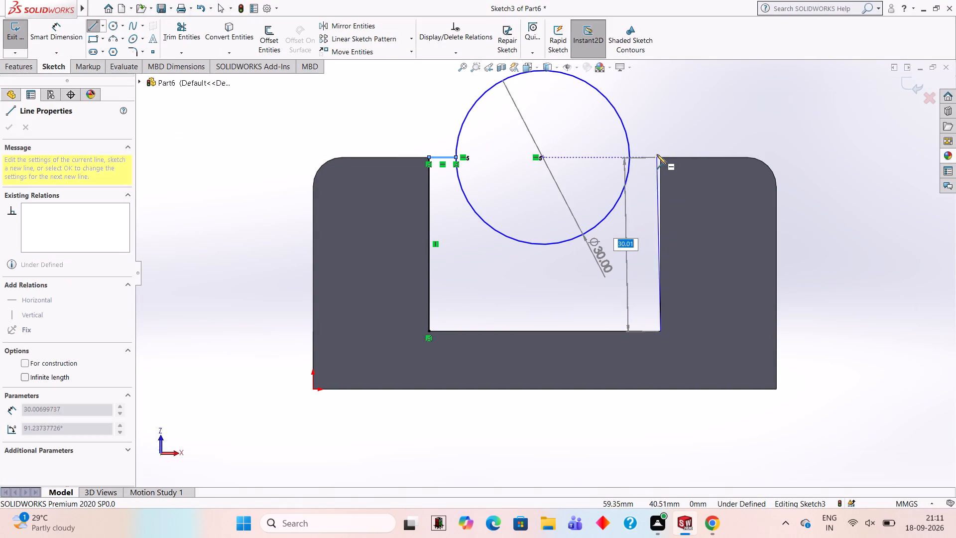
left_click(662, 156)
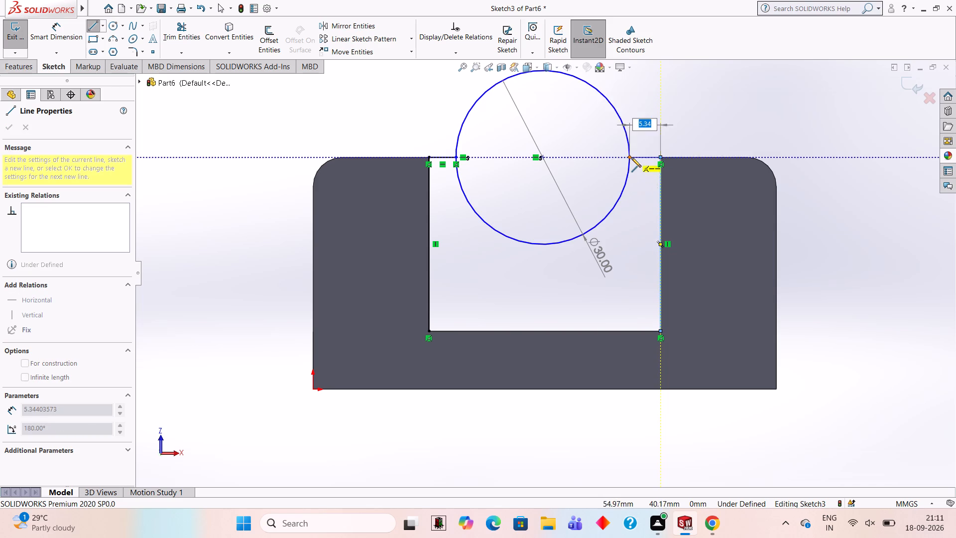
left_click(631, 158)
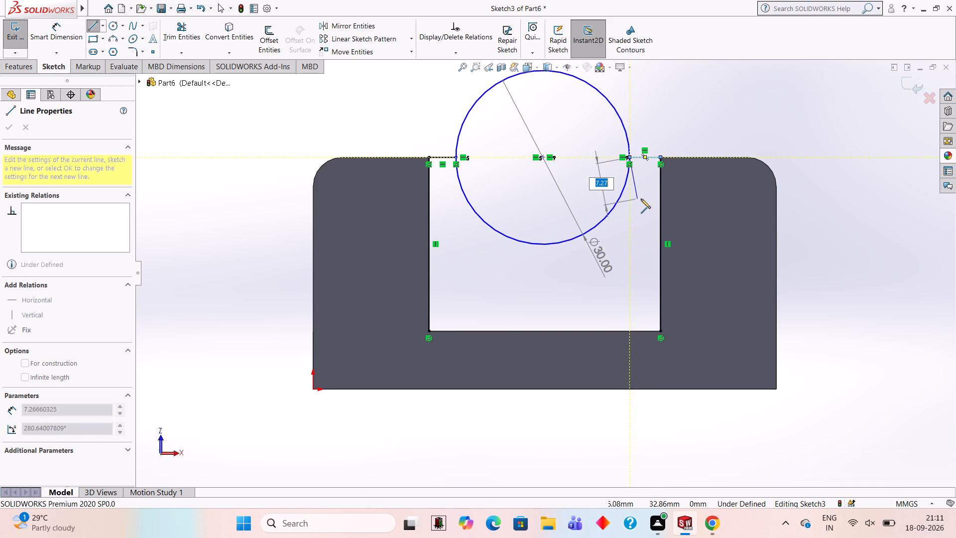
key("Escape")
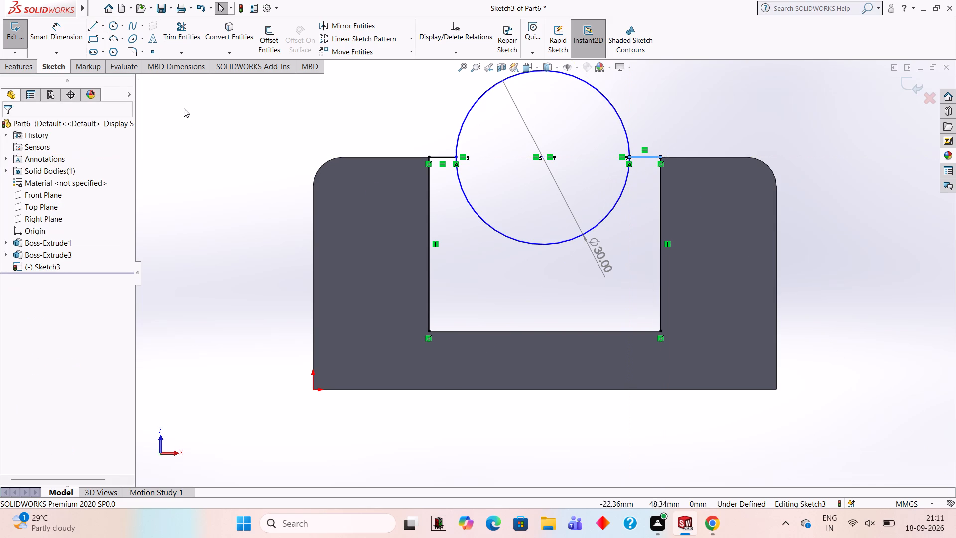
Sketch a 40 mm horizontal line along the gap's base edge, joining the lower ends of the two wall lines.
left_click(96, 25)
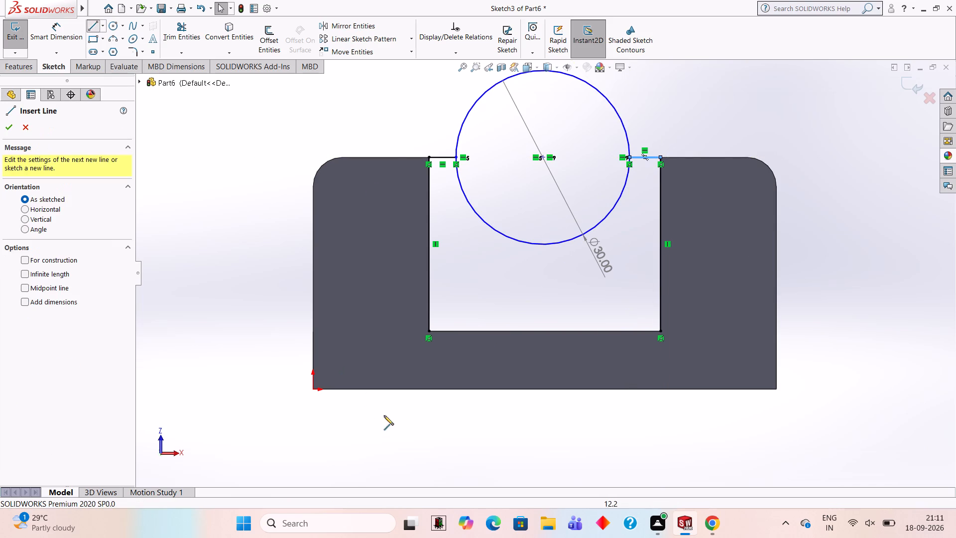
left_click(428, 331)
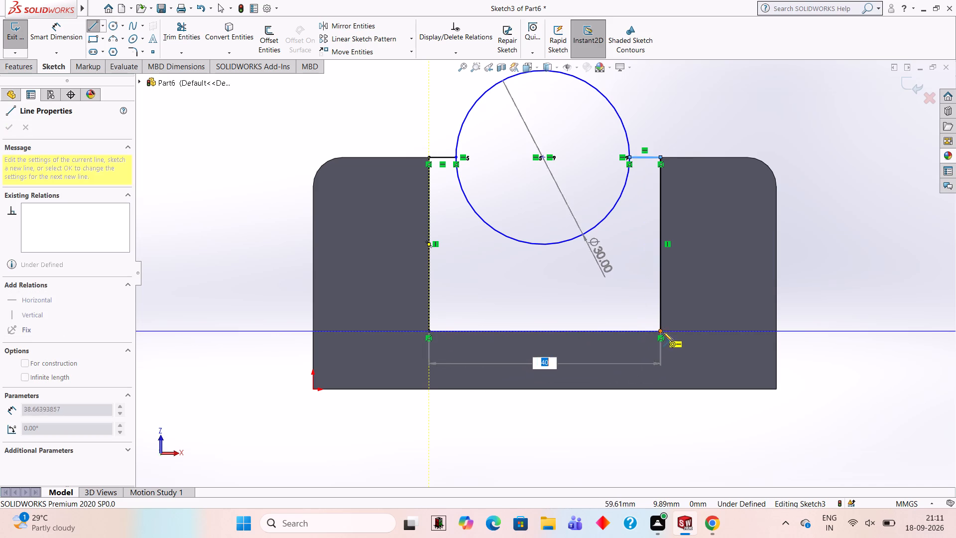
left_click(659, 330)
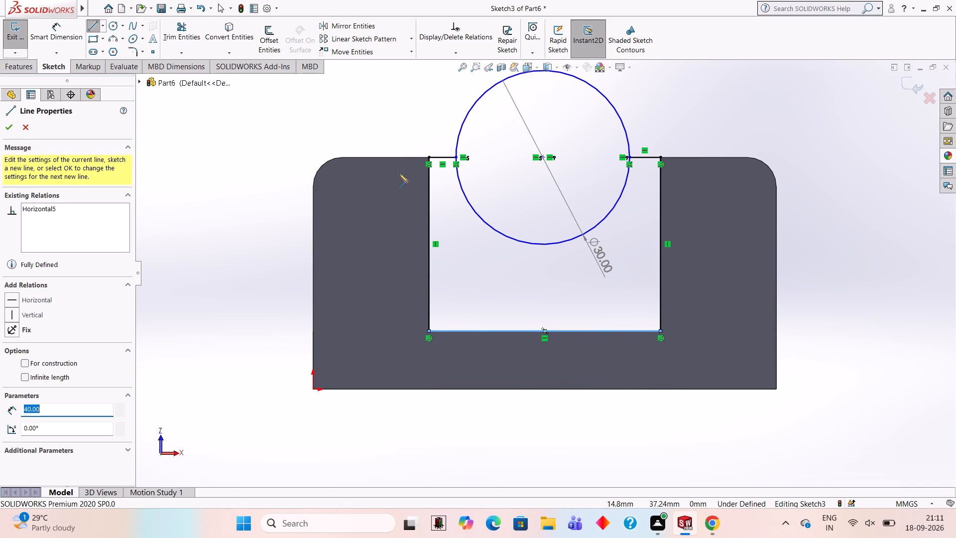
Sketch a 30 mm horizontal line across the circle's diameter, joining the inner ends of the two short horizontal lines.
left_click(456, 157)
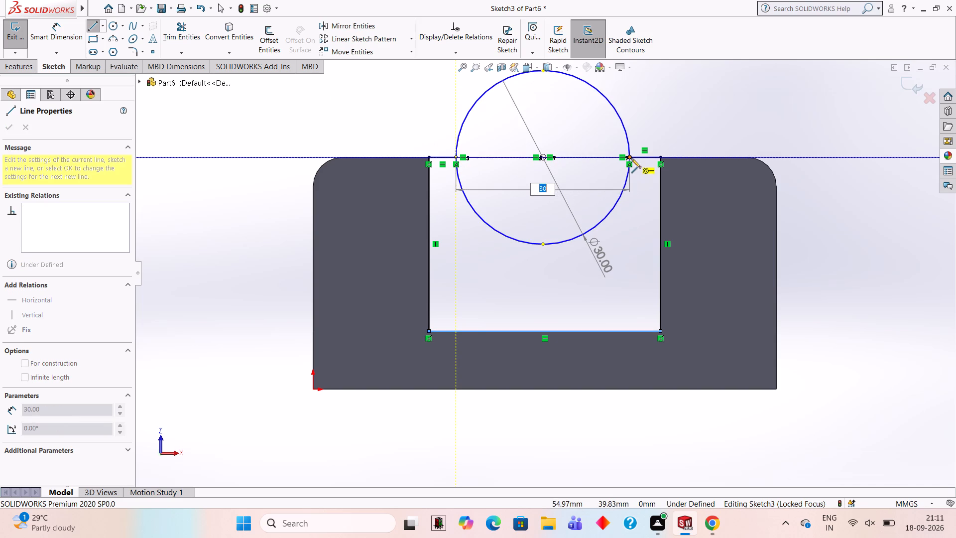
left_click(629, 157)
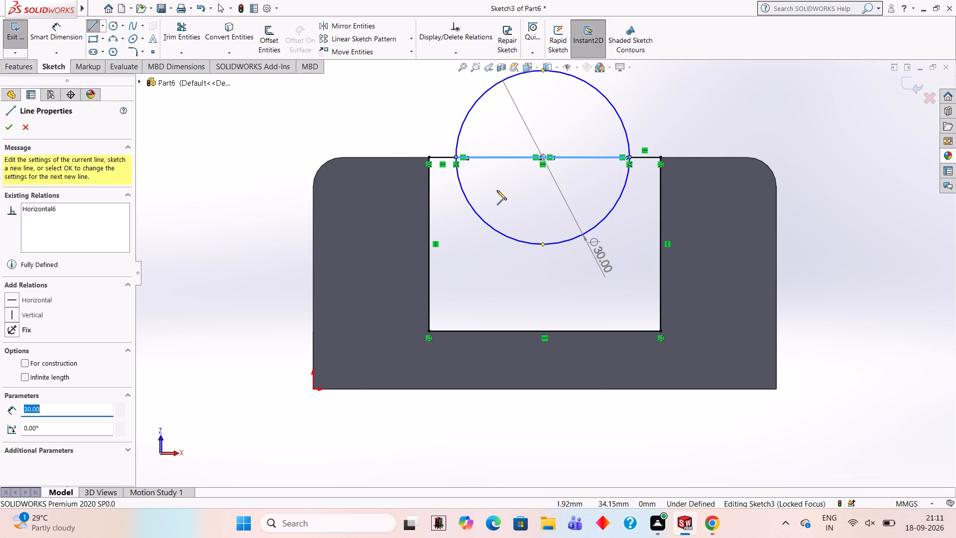
Trim away the circle's upper half and the line across its diameter, leaving a semicircular notch in the gap profile.
left_click(197, 39)
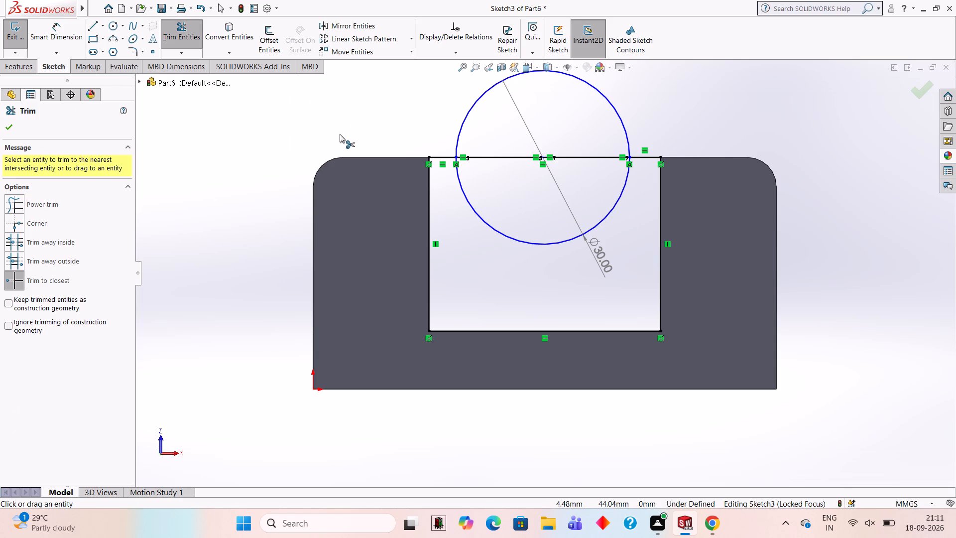
left_click(467, 116)
left_click(497, 156)
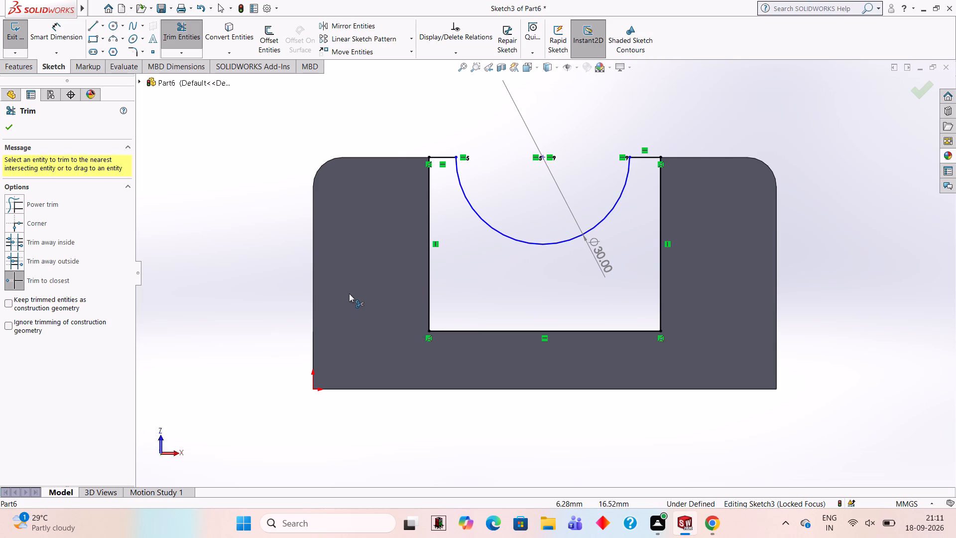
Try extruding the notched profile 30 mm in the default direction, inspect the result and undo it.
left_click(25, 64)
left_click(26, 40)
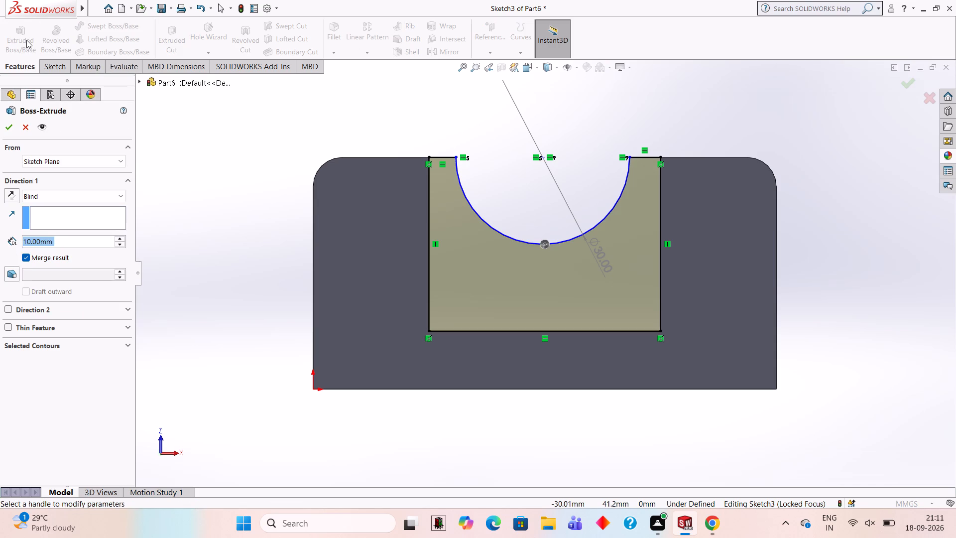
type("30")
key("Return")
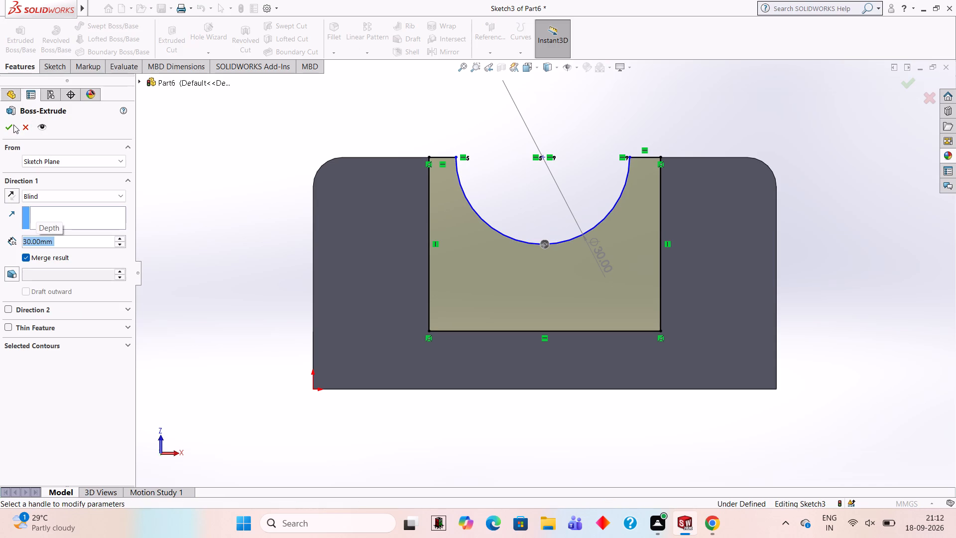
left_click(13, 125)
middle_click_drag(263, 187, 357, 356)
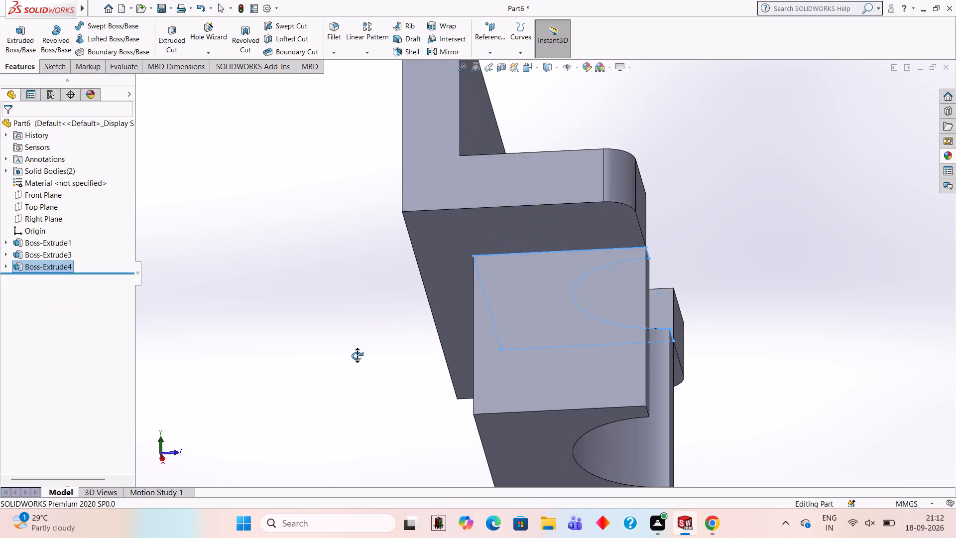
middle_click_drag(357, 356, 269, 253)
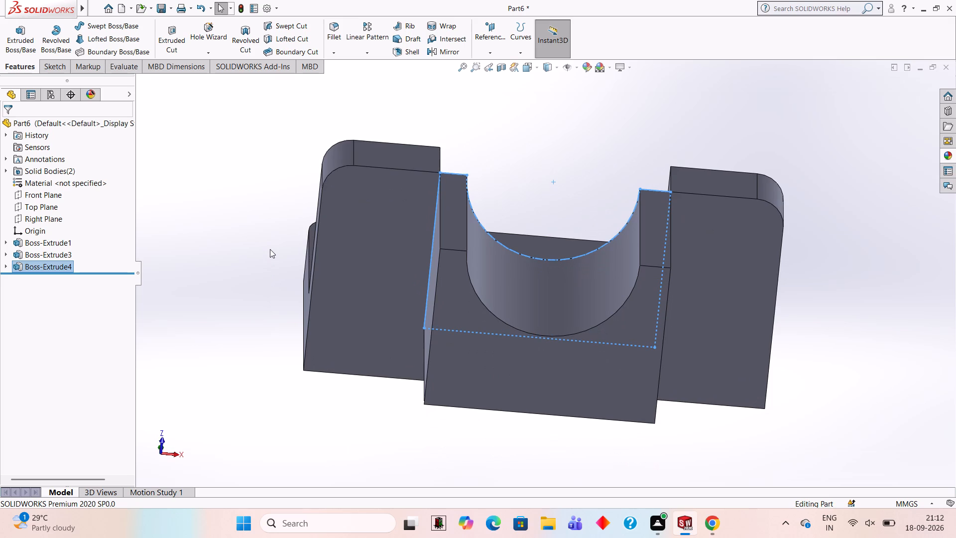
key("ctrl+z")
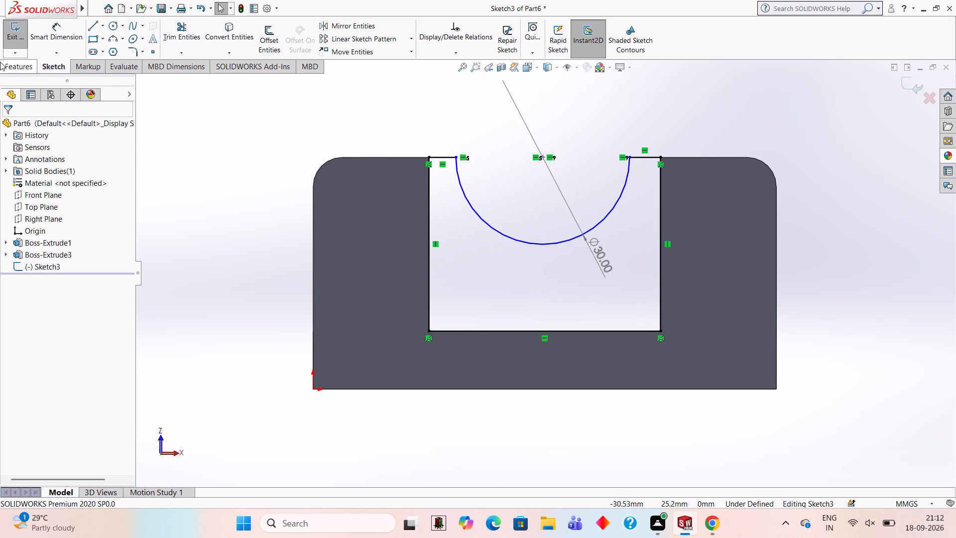
Extrude the notched profile as a 30 mm blind boss in the reversed direction, with the result merged.
left_click(25, 67)
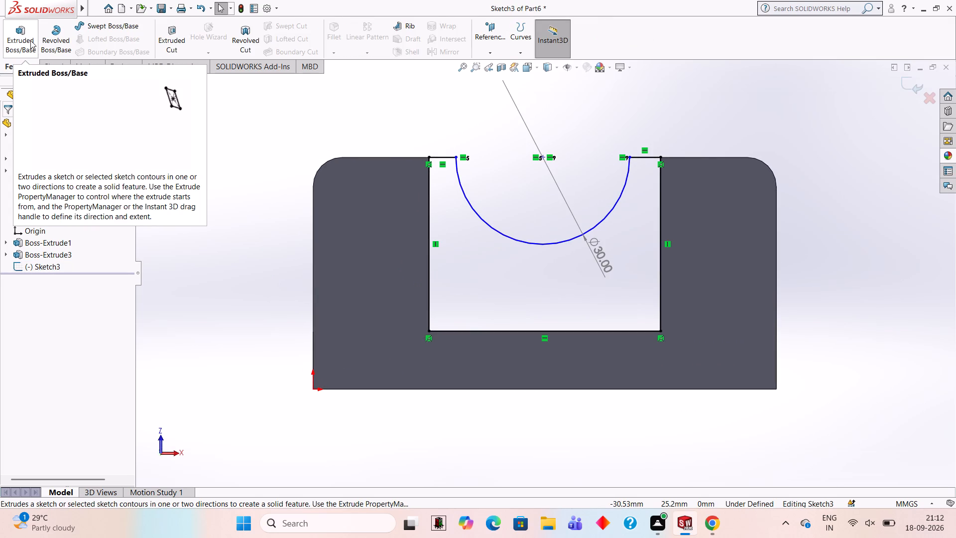
left_click(30, 40)
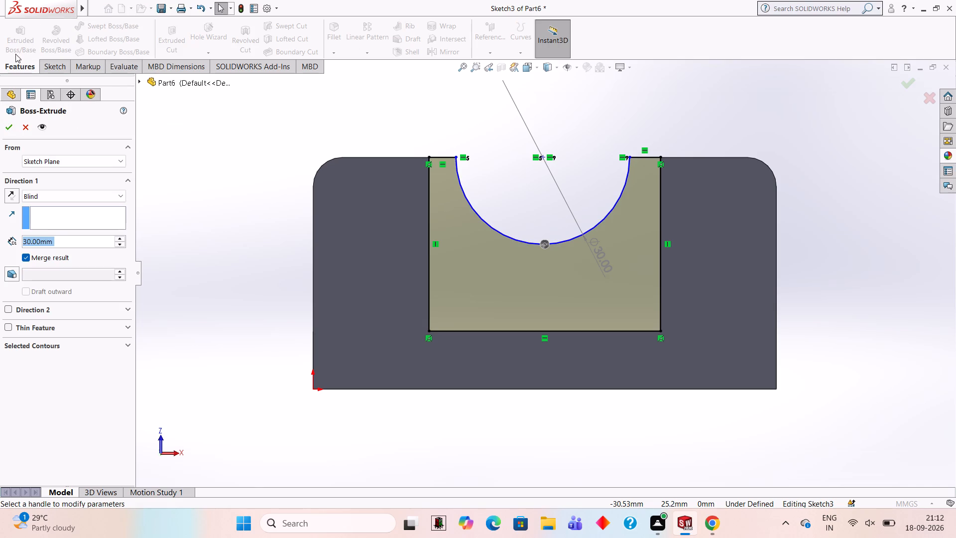
left_click(10, 190)
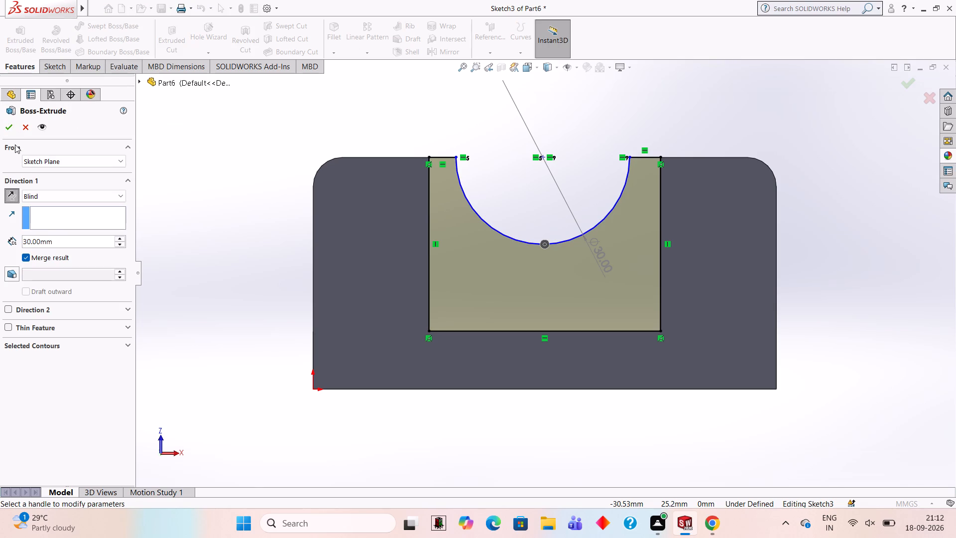
left_click(10, 126)
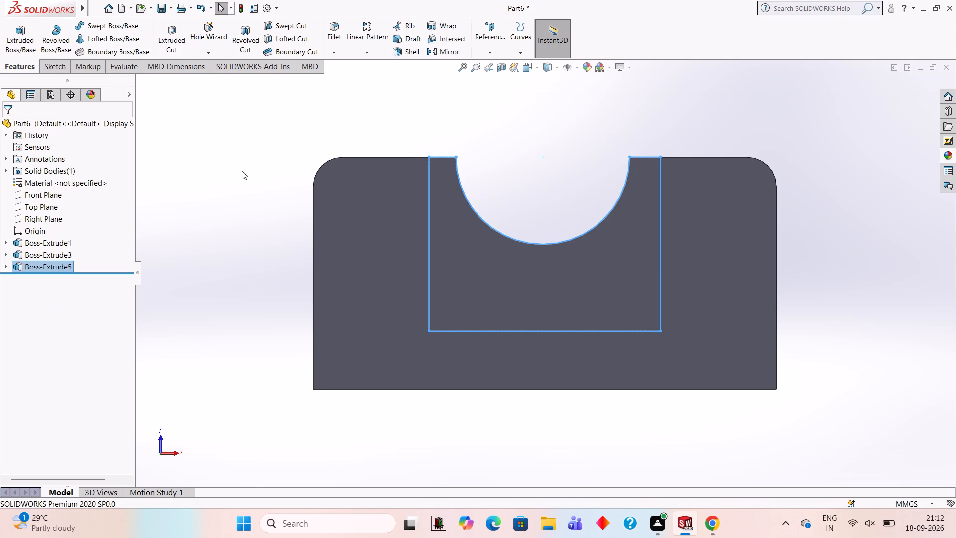
Examine the part from several sides, checking how the notched block meets the upright plate and the base.
middle_click_drag(266, 183, 311, 415)
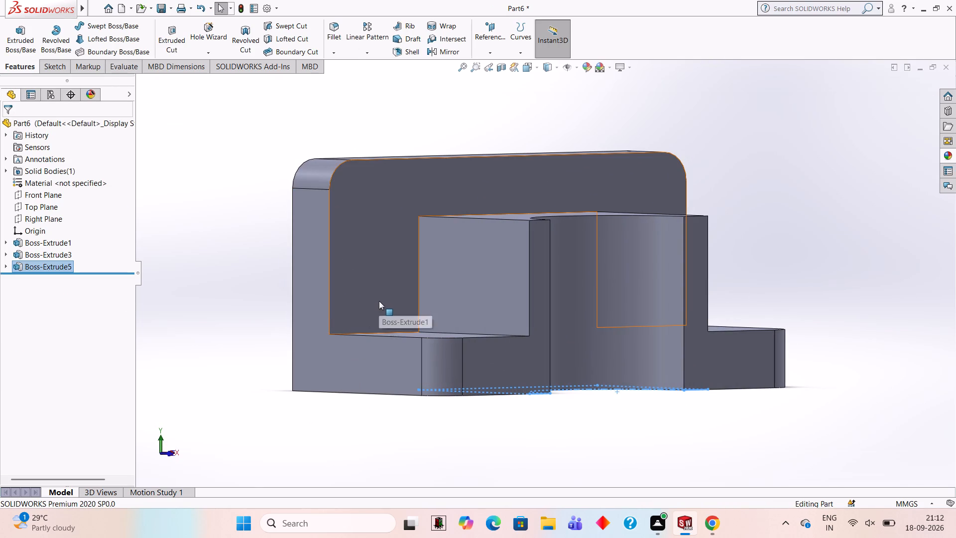
middle_click_drag(379, 301, 352, 292)
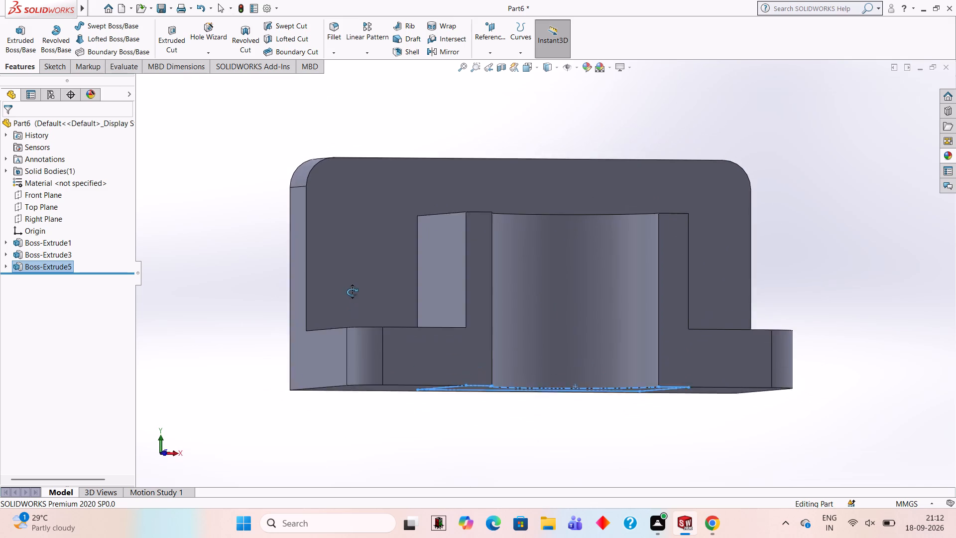
middle_click_drag(352, 292, 345, 286)
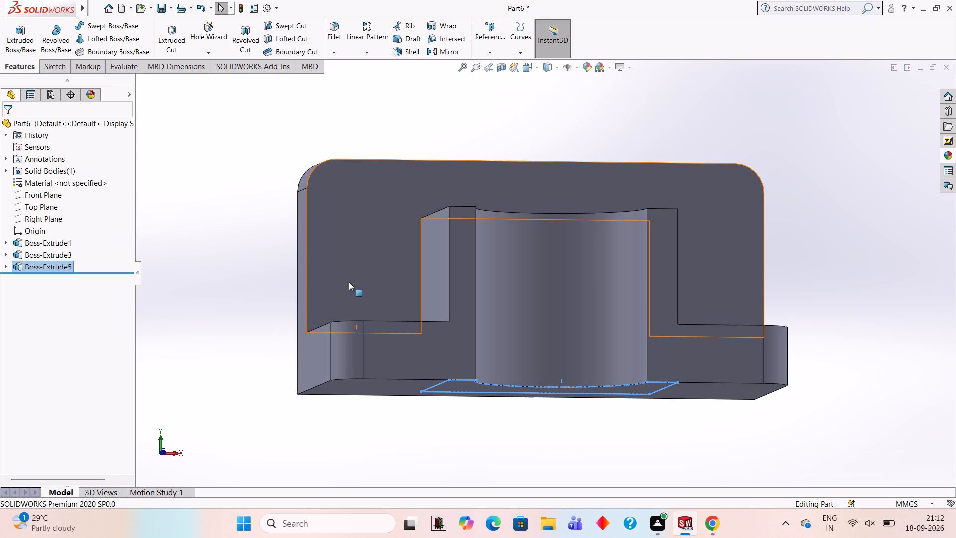
middle_click_drag(368, 292, 645, 413)
scroll(650, 394, "up", 1)
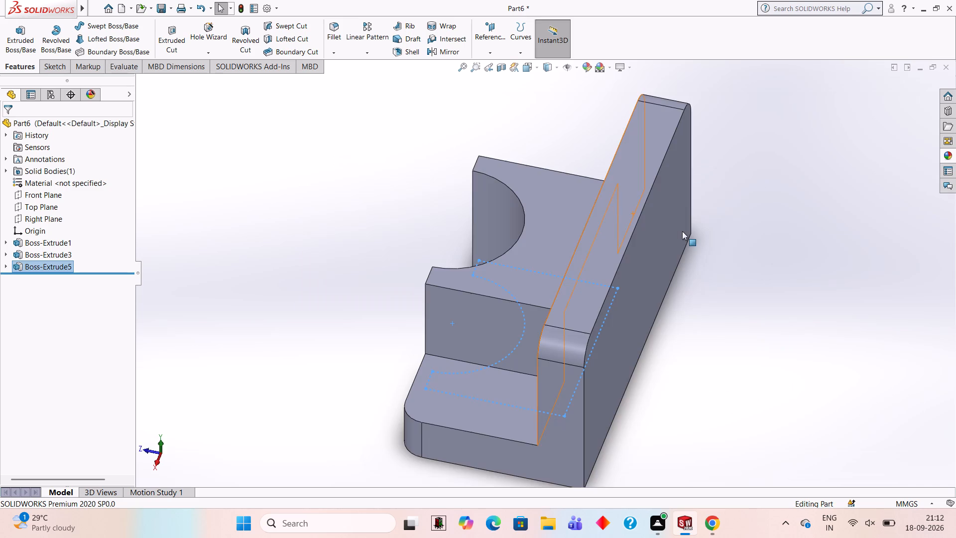
middle_click_drag(627, 368, 736, 314)
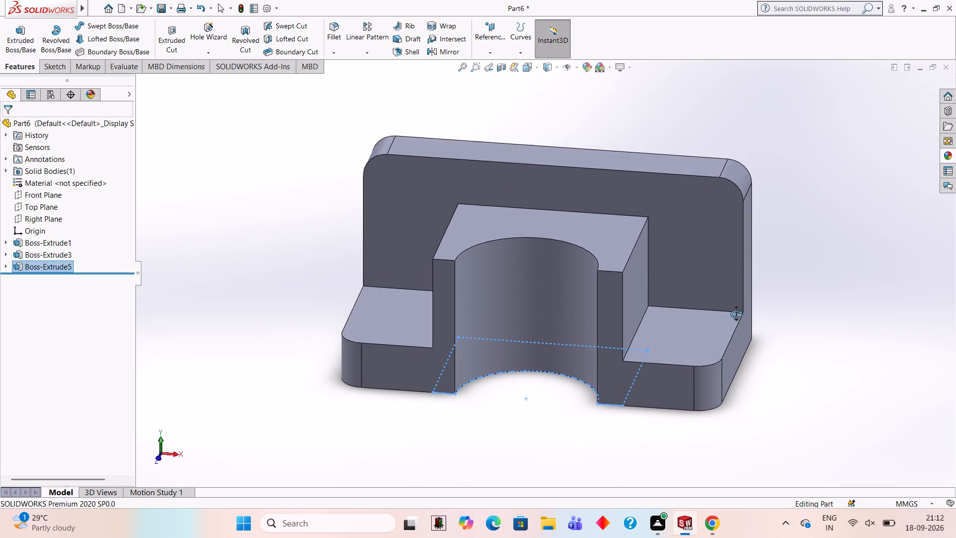
middle_click_drag(736, 314, 759, 319)
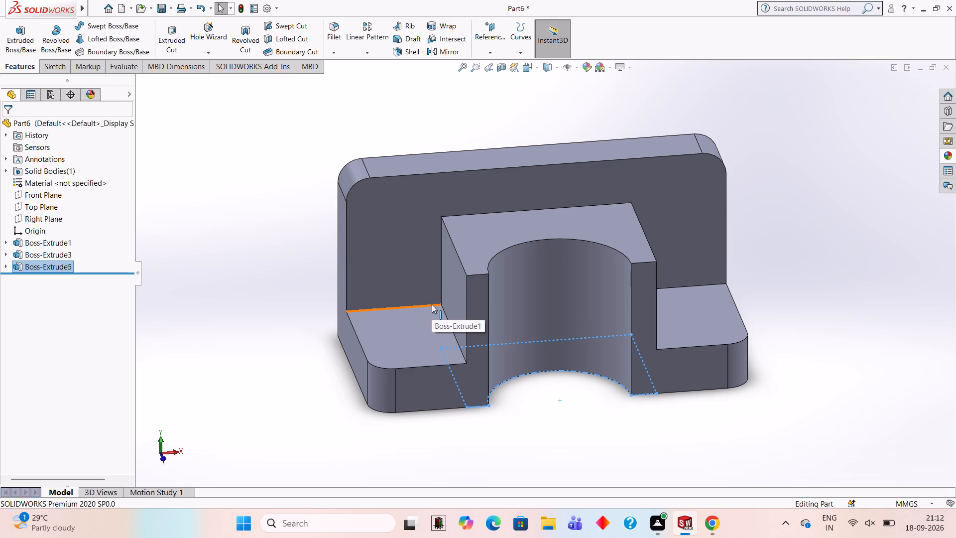
middle_click_drag(432, 304, 502, 386)
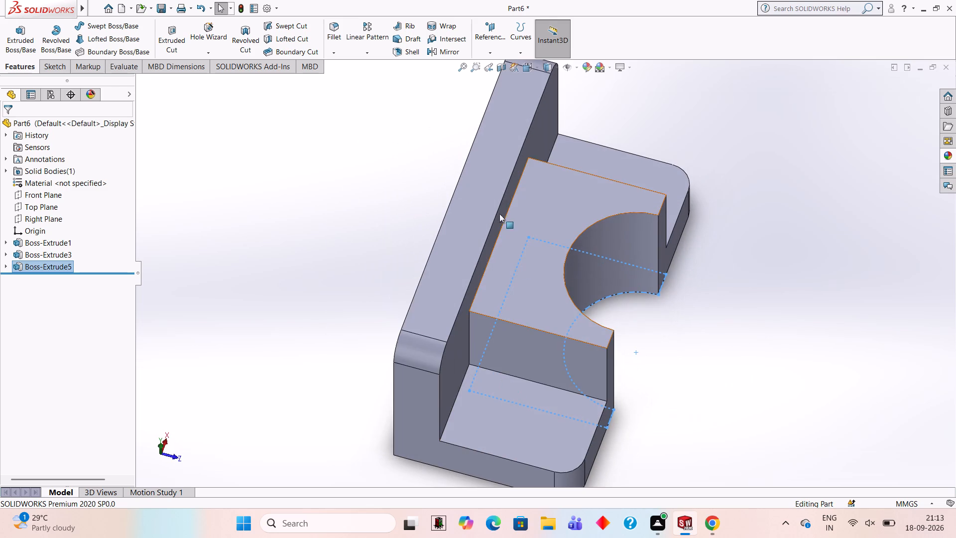
middle_click_drag(473, 186, 239, 177)
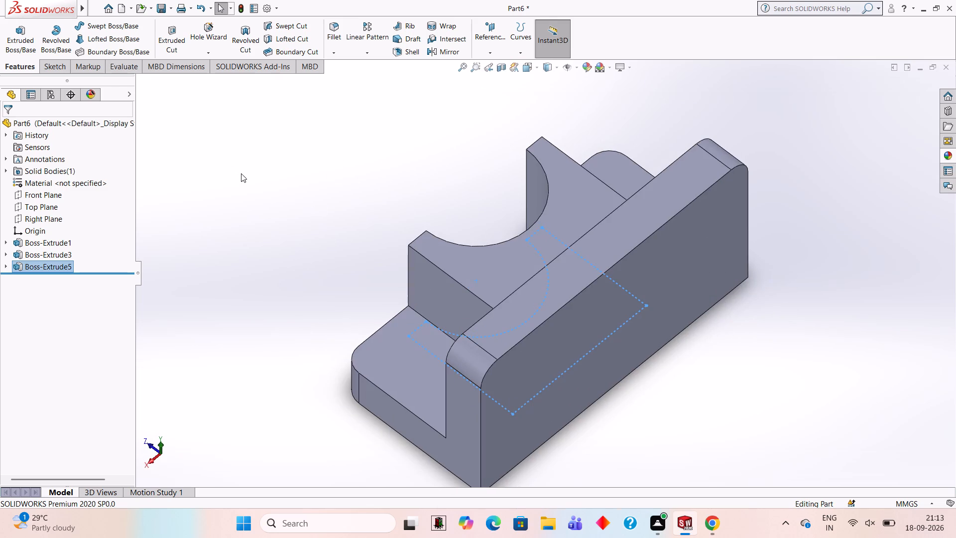
middle_click_drag(562, 269, 424, 400)
middle_click_drag(450, 389, 457, 389)
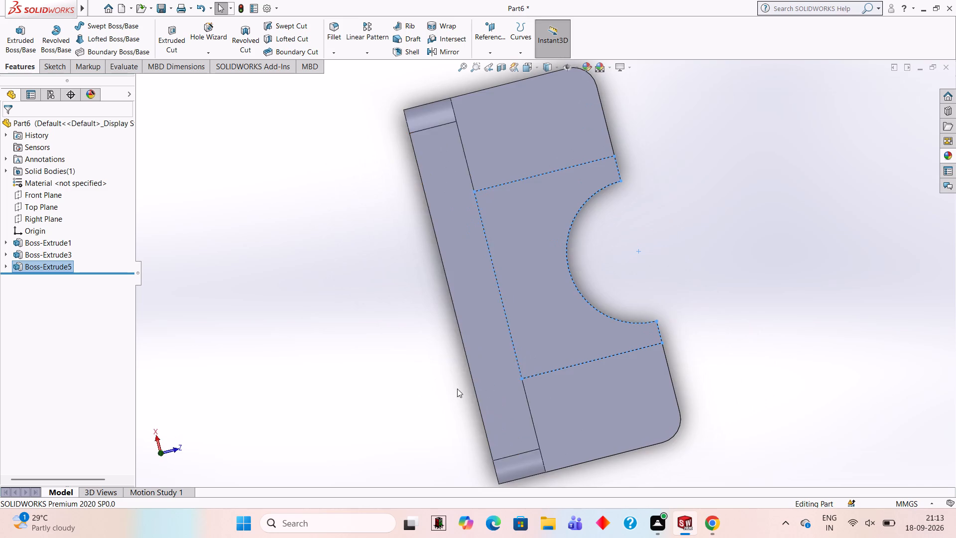
middle_click_drag(457, 389, 551, 481)
middle_click_drag(627, 230, 599, 395)
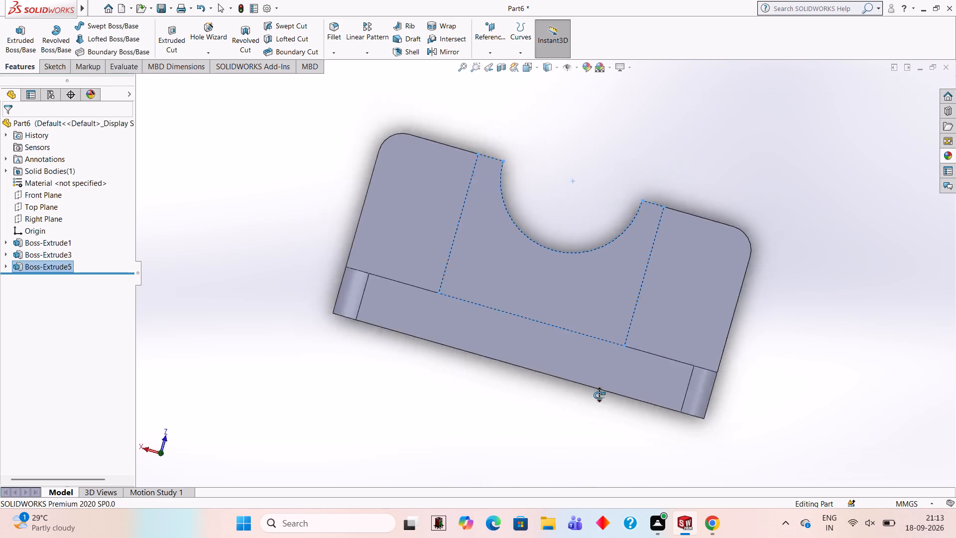
middle_click_drag(599, 395, 623, 419)
middle_click_drag(640, 339, 628, 440)
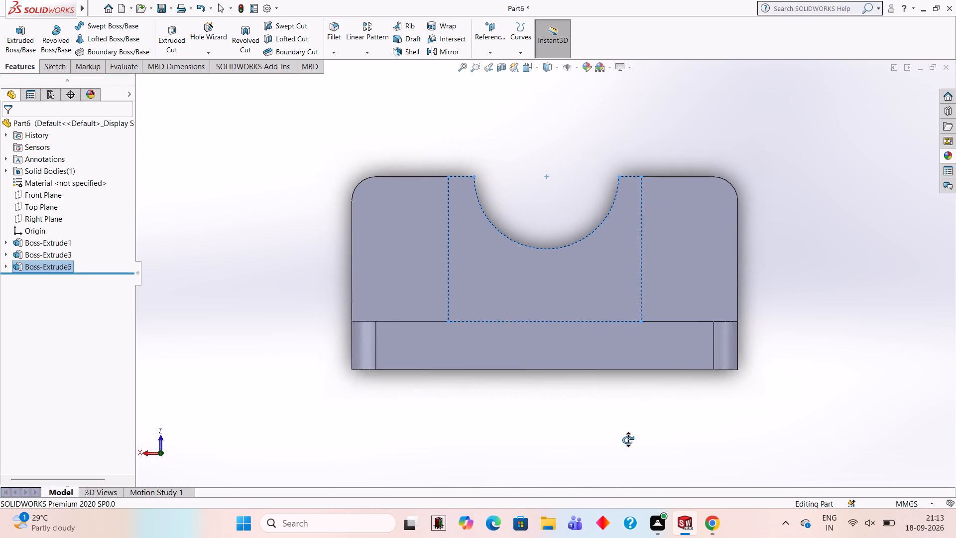
middle_click_drag(628, 440, 629, 440)
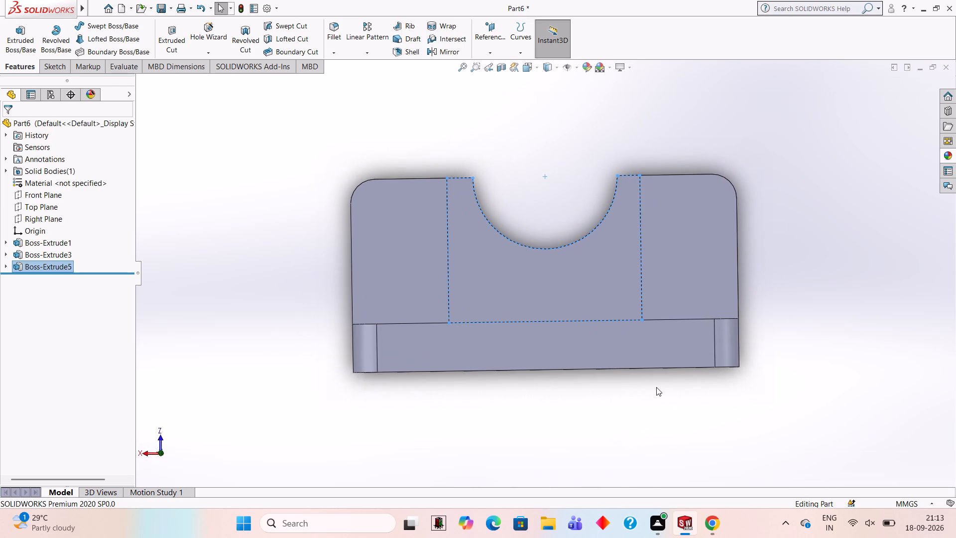
scroll(656, 387, "up", 1)
middle_click_drag(656, 387, 500, 363)
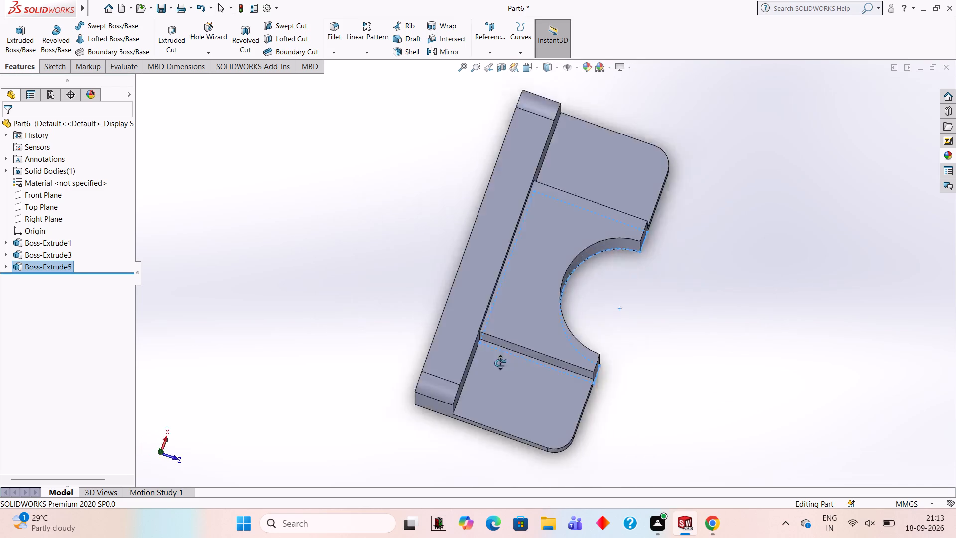
middle_click_drag(500, 363, 559, 205)
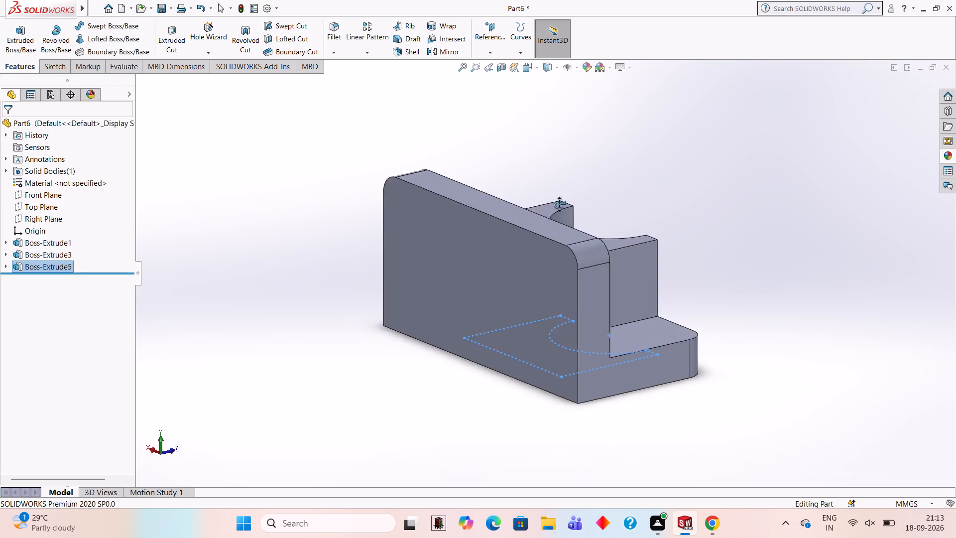
middle_click_drag(559, 205, 465, 231)
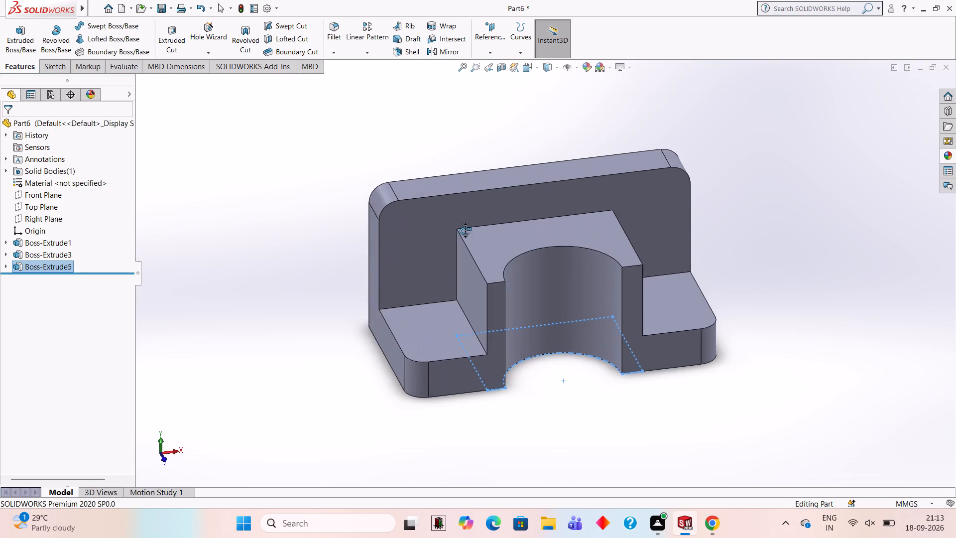
middle_click_drag(465, 231, 465, 231)
Sketch an 8 mm diameter circle on the upright plate's inner face, centred about 9.4 mm across and 32.7 mm up from the origin.
left_click(422, 234)
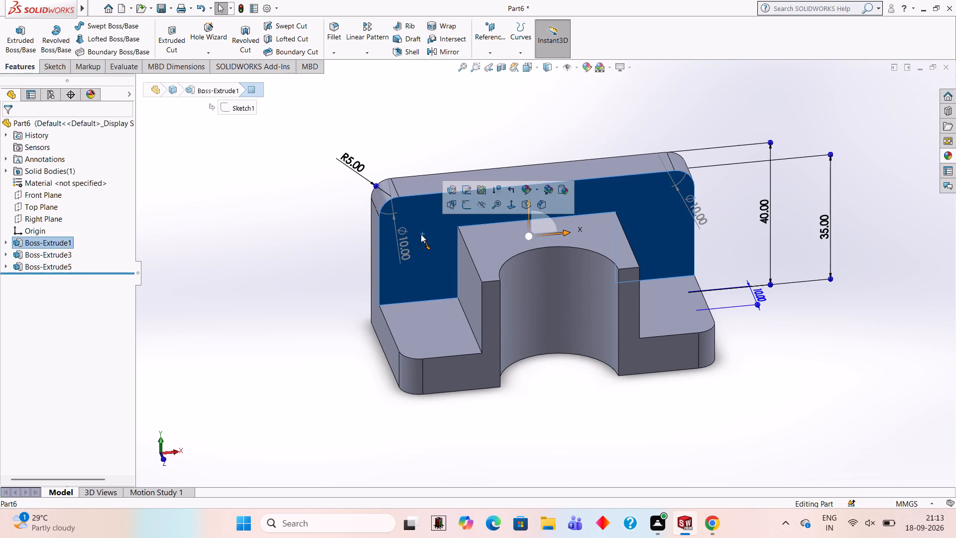
left_click(466, 199)
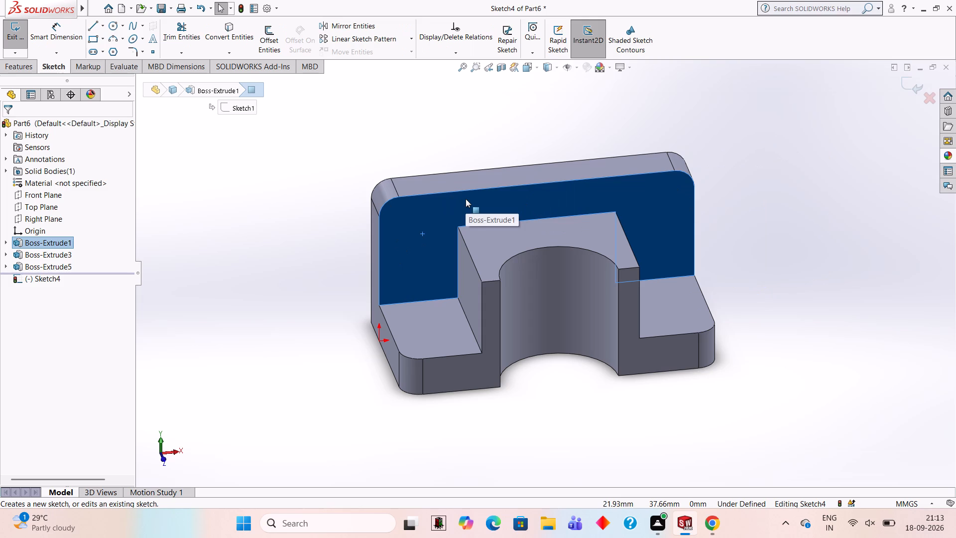
key("ctrl+8")
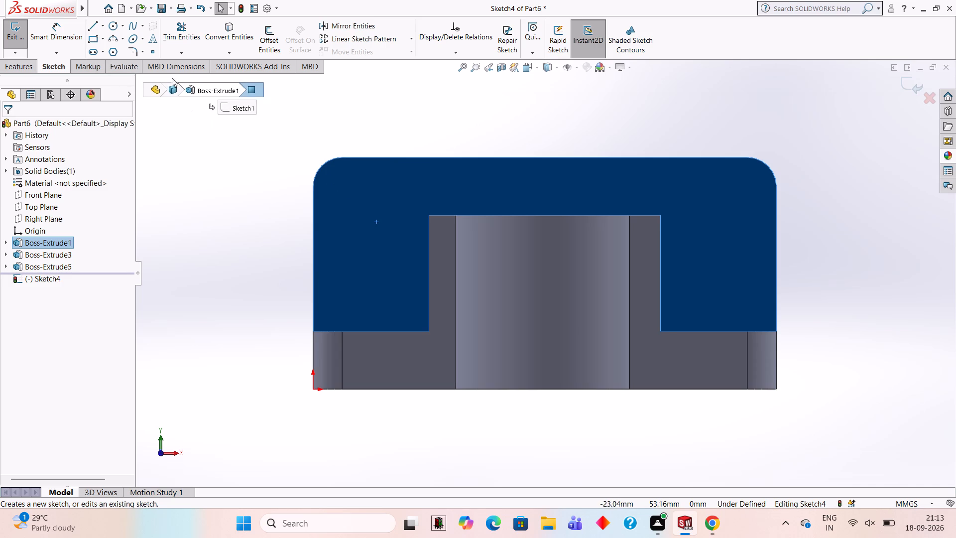
left_click(112, 27)
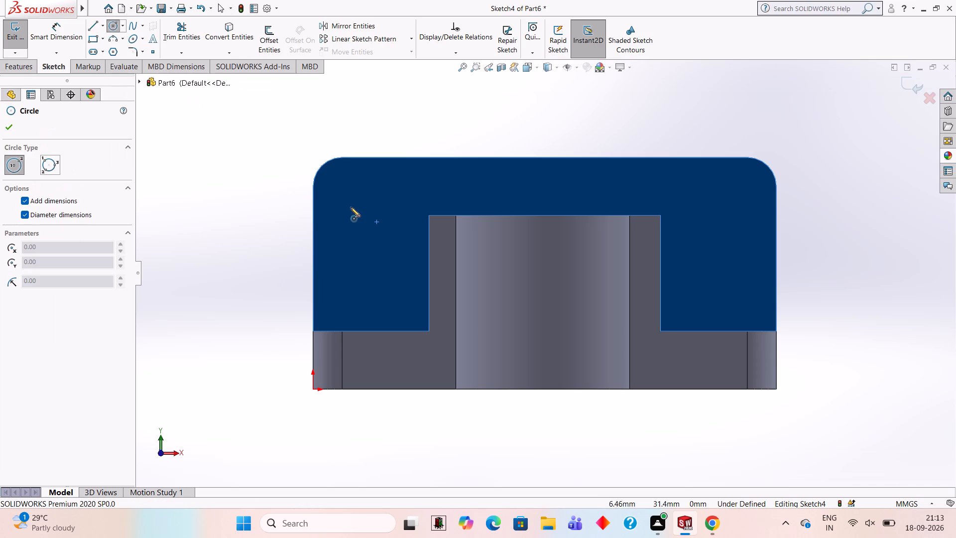
left_click(367, 200)
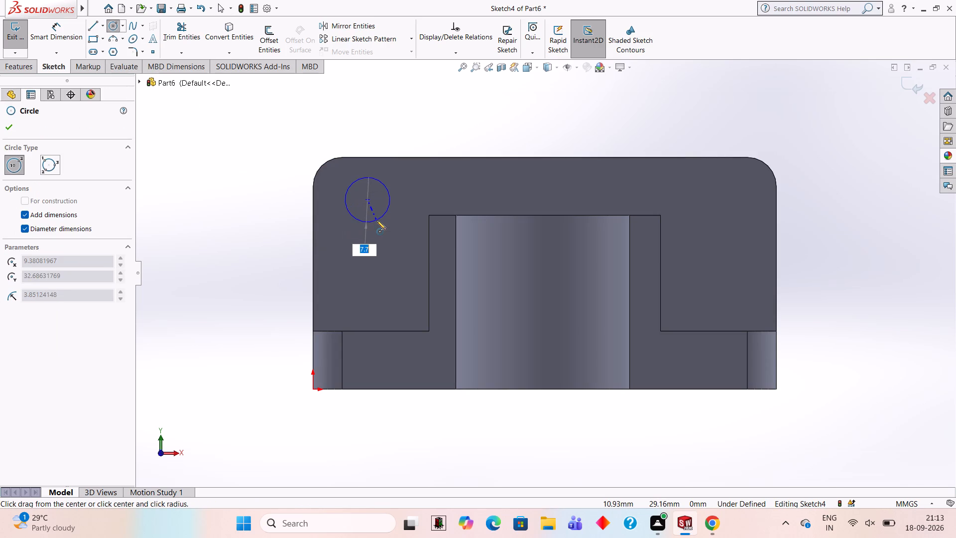
key("8")
key("Return")
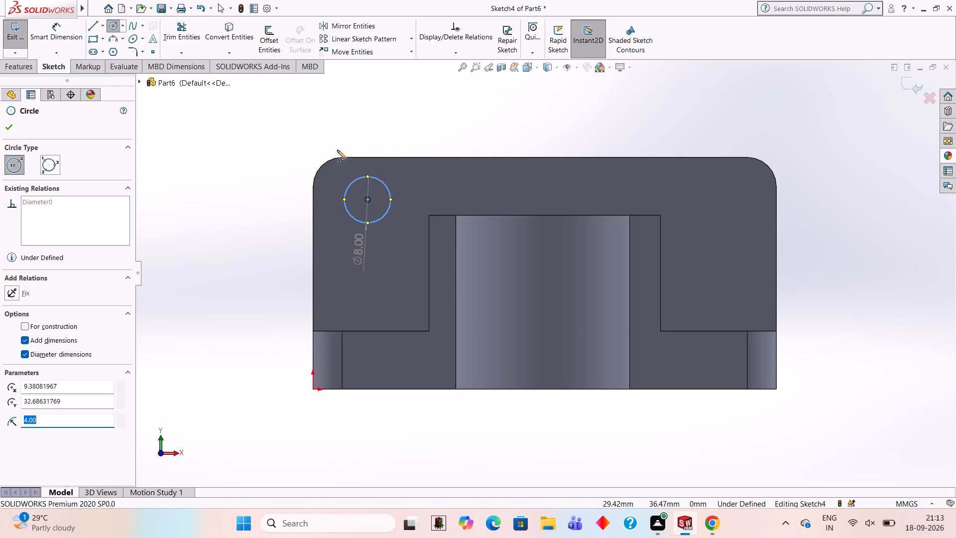
Dimension the circle's centre 10 mm below the upright plate's top edge and 10 mm from its nearer side edge.
left_click(81, 31)
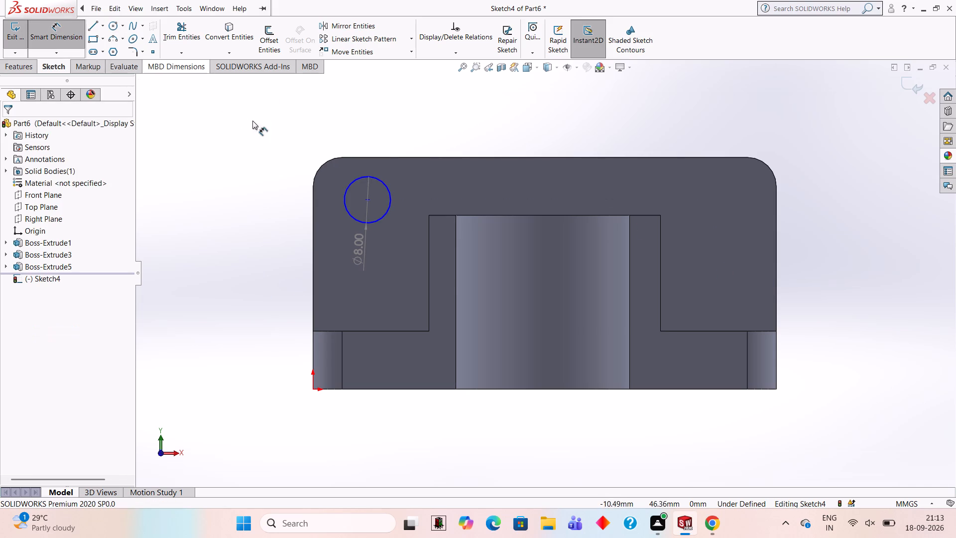
left_click(372, 157)
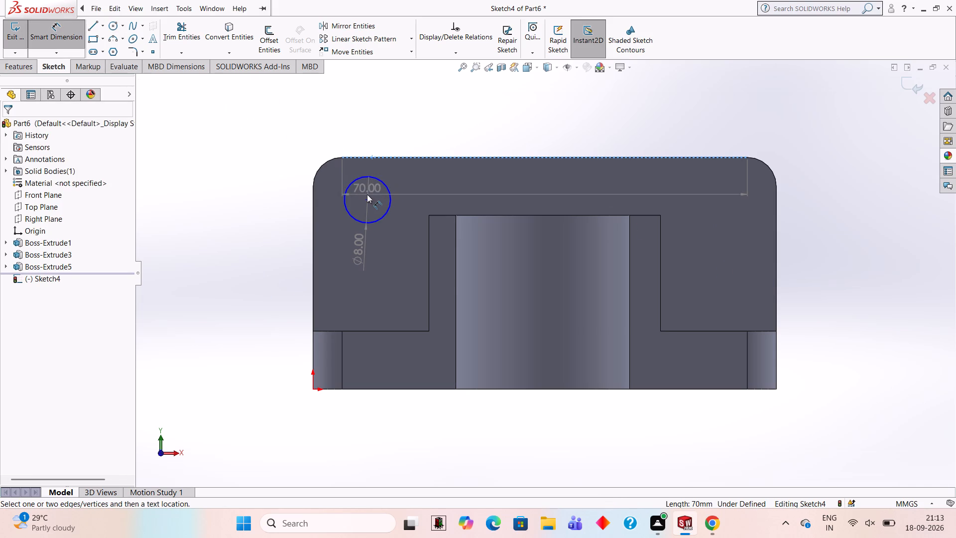
left_click(368, 199)
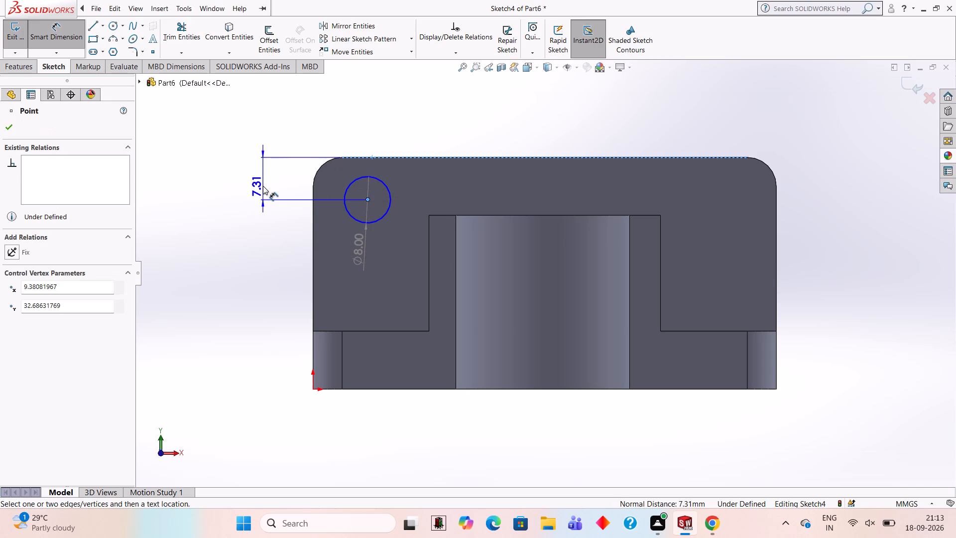
left_click(263, 186)
type("10")
key("Return")
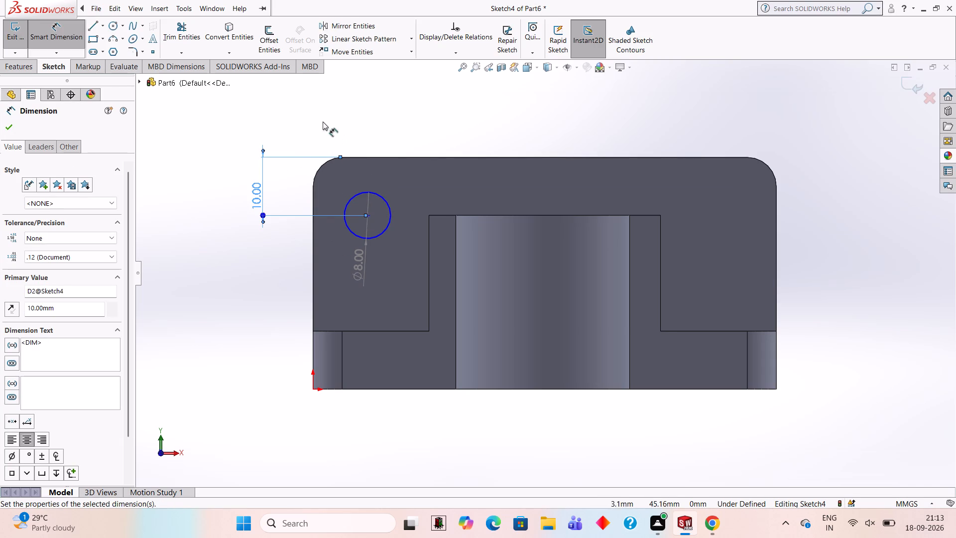
left_click(312, 230)
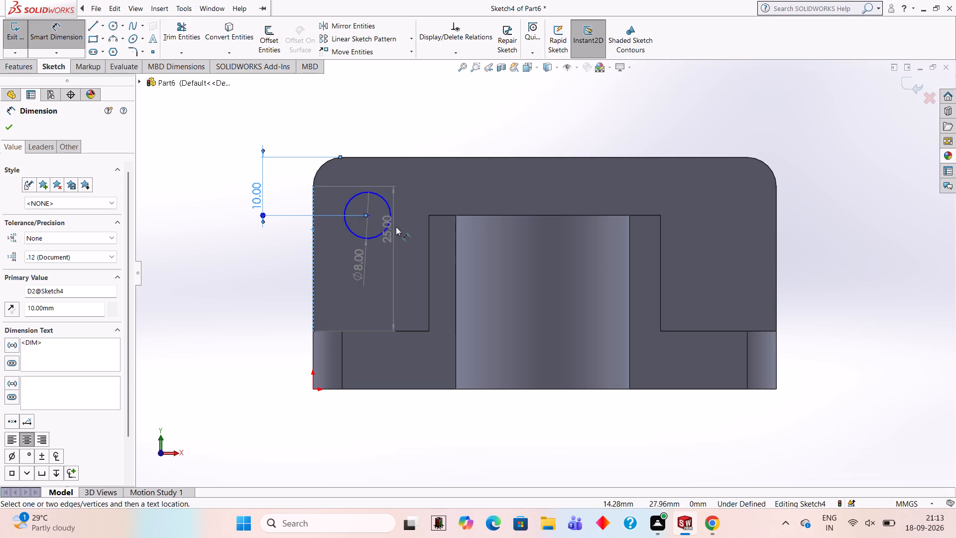
left_click(369, 214)
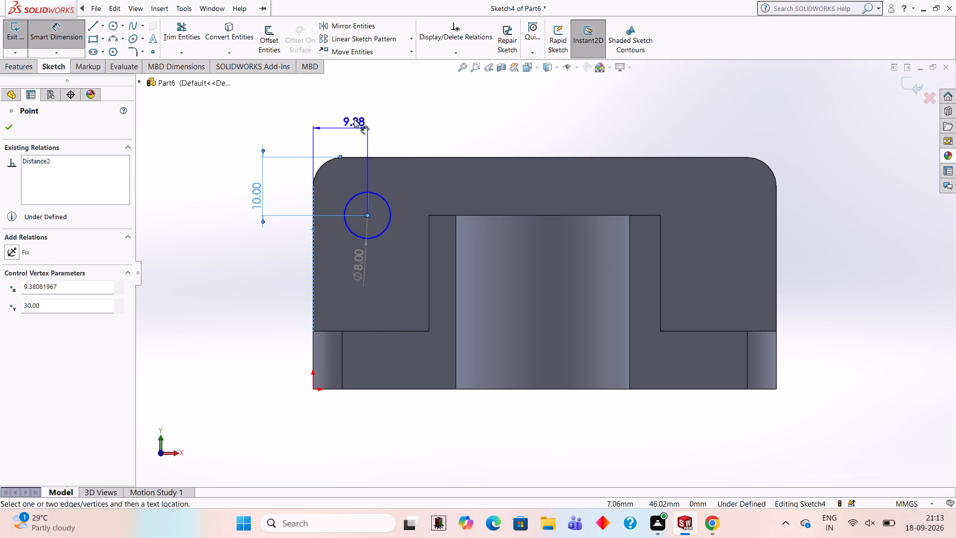
left_click(351, 100)
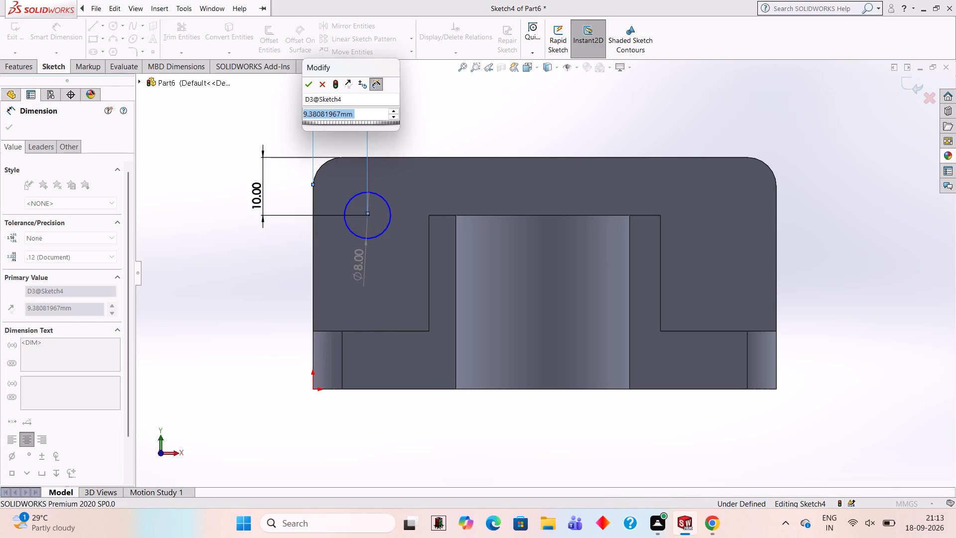
type("10")
key("Return")
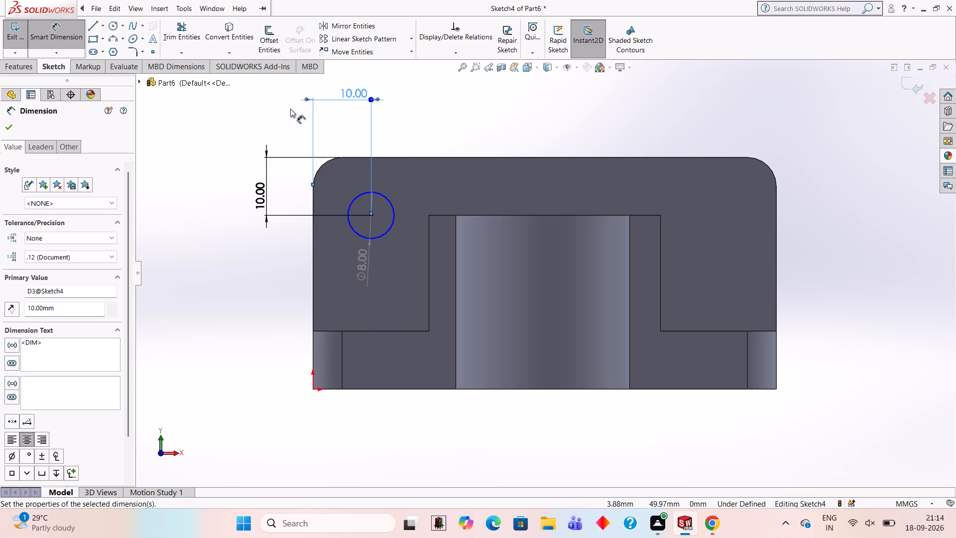
Sketch a second 8 mm diameter circle near the plate's opposite side, level with the first and centred about 70.4 mm across from the origin.
left_click(112, 26)
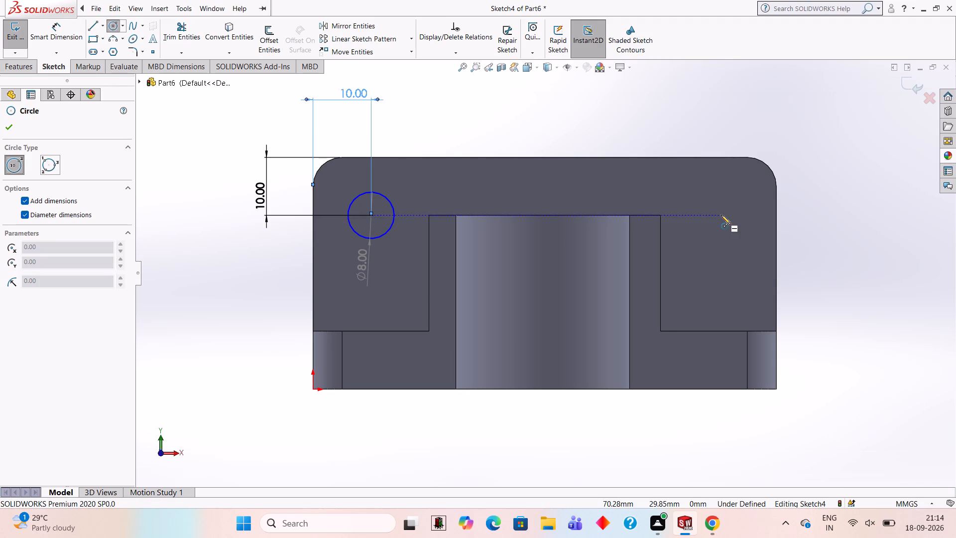
left_click(721, 215)
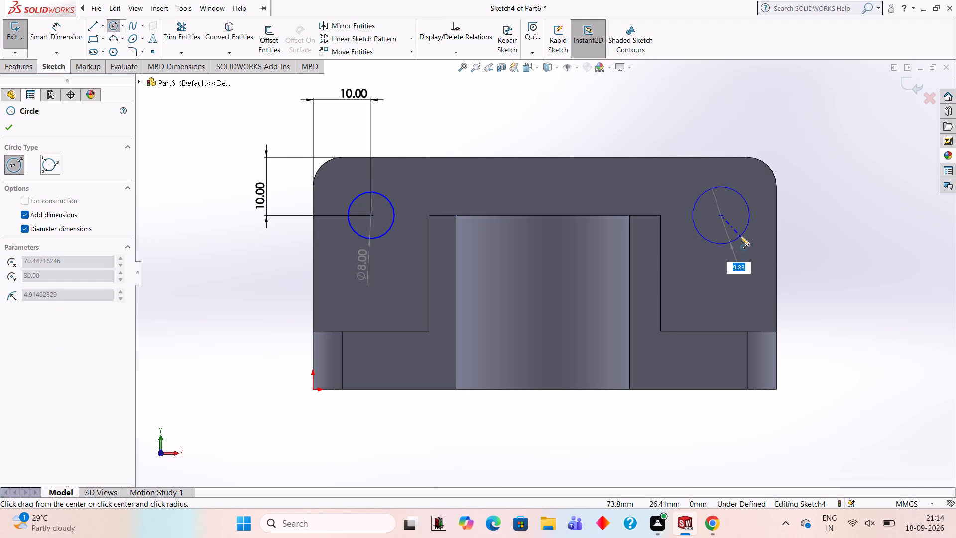
key("1")
key("BackSpace")
key("8")
key("Return")
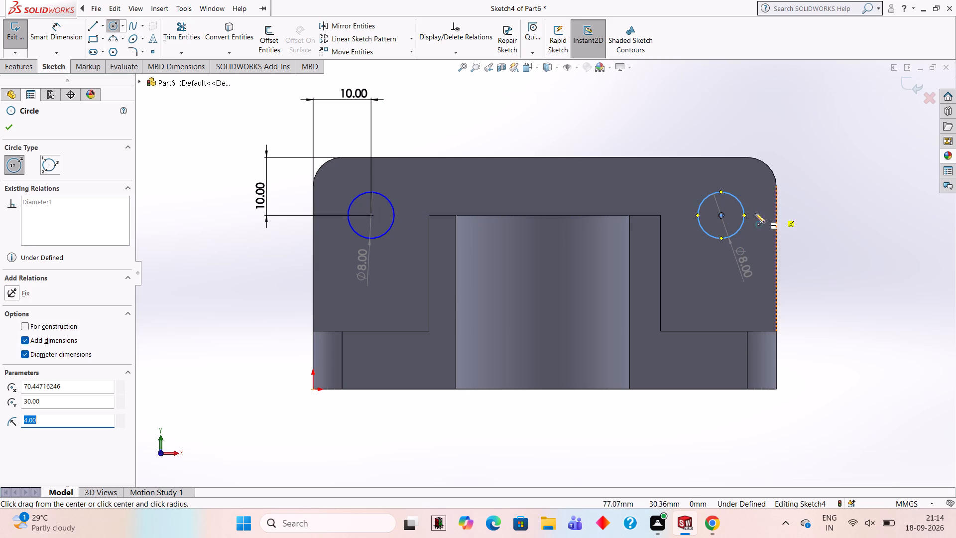
left_click(800, 183)
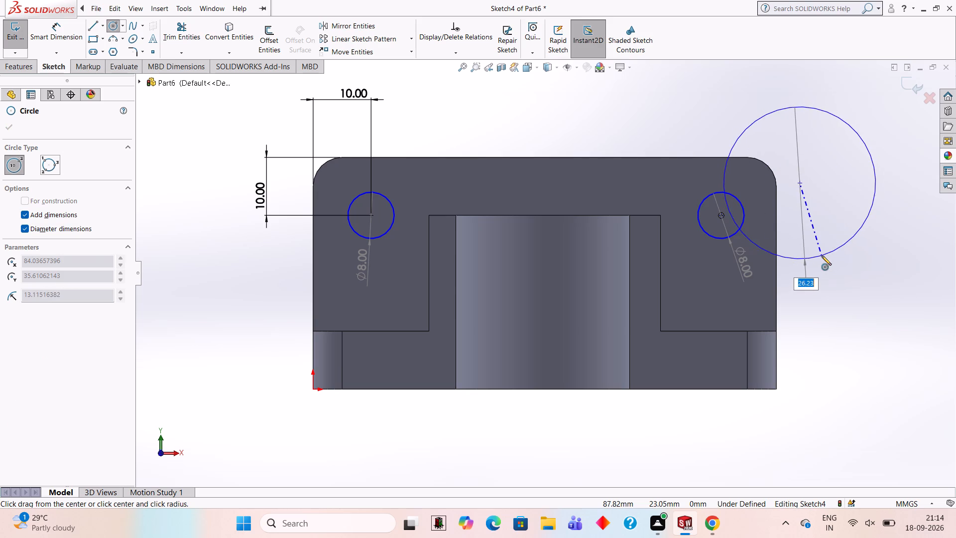
key("Escape")
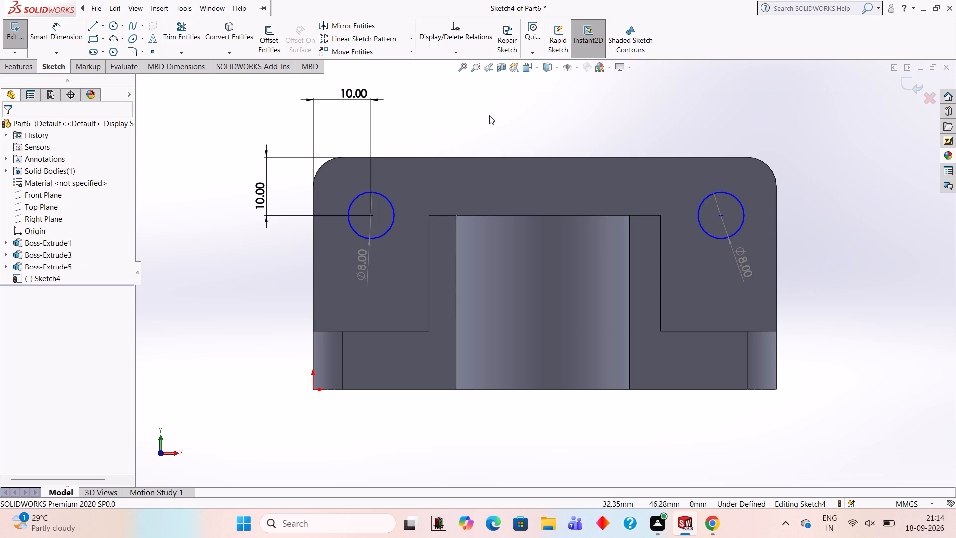
Cut both circles through the upright plate as a 10 mm blind extruded cut.
left_click(34, 61)
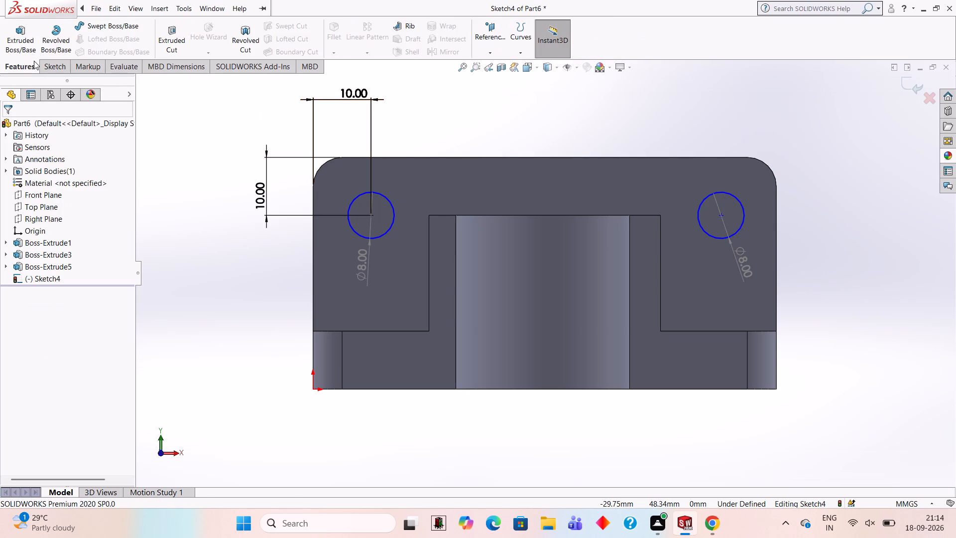
left_click(176, 45)
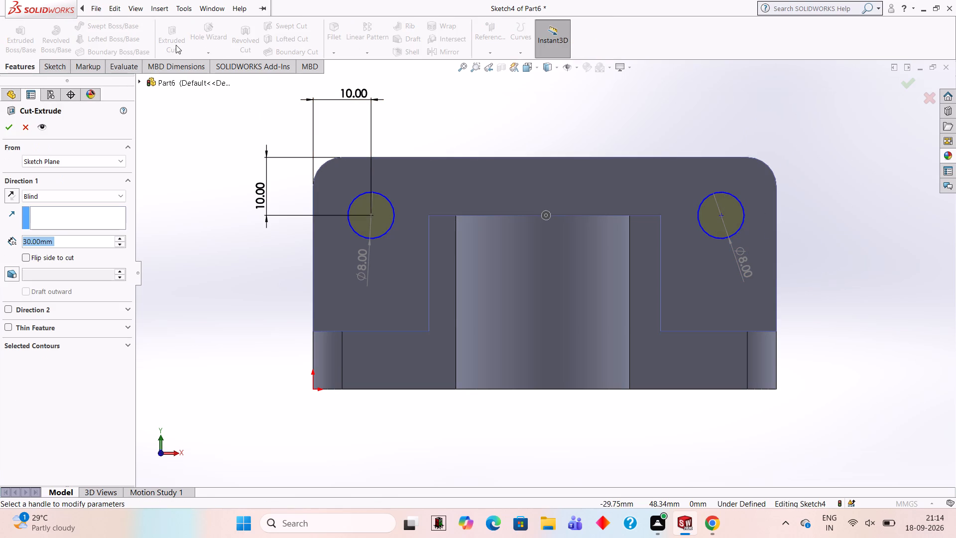
type("10")
key("Return")
left_click(9, 126)
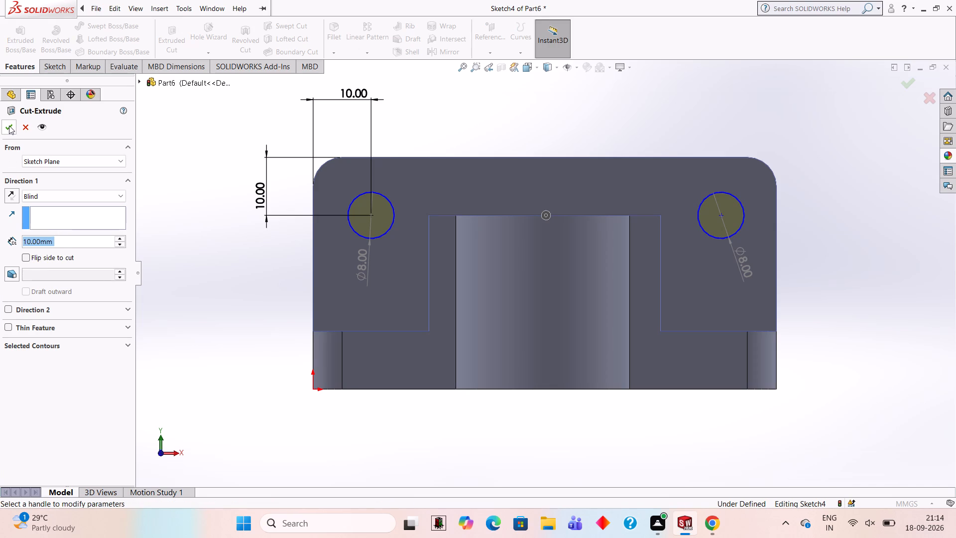
Sketch an 8 mm diameter circle on the base's top face beside the block, centred about 9.5 mm across and 31.8 mm forward of the origin.
middle_click_drag(428, 153, 436, 242)
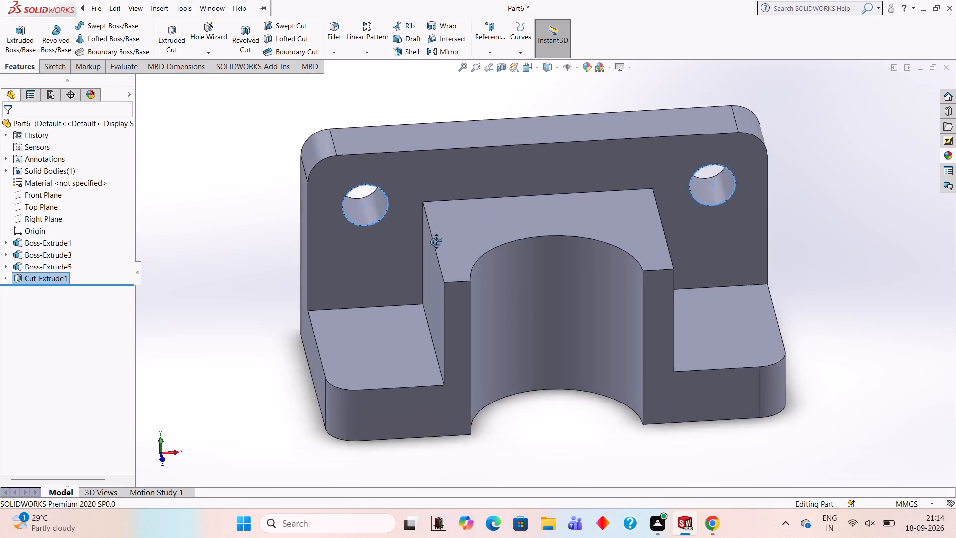
middle_click_drag(436, 242, 469, 239)
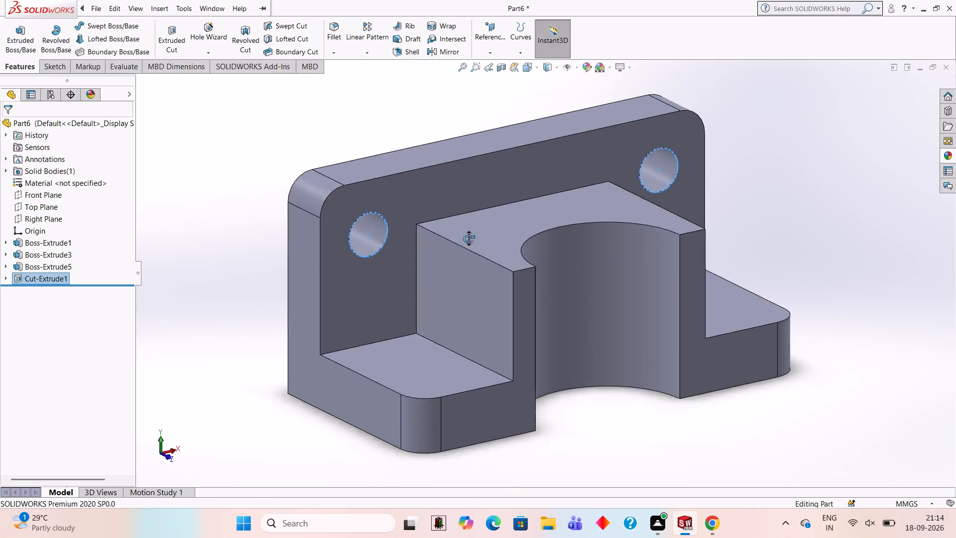
middle_click_drag(469, 239, 460, 227)
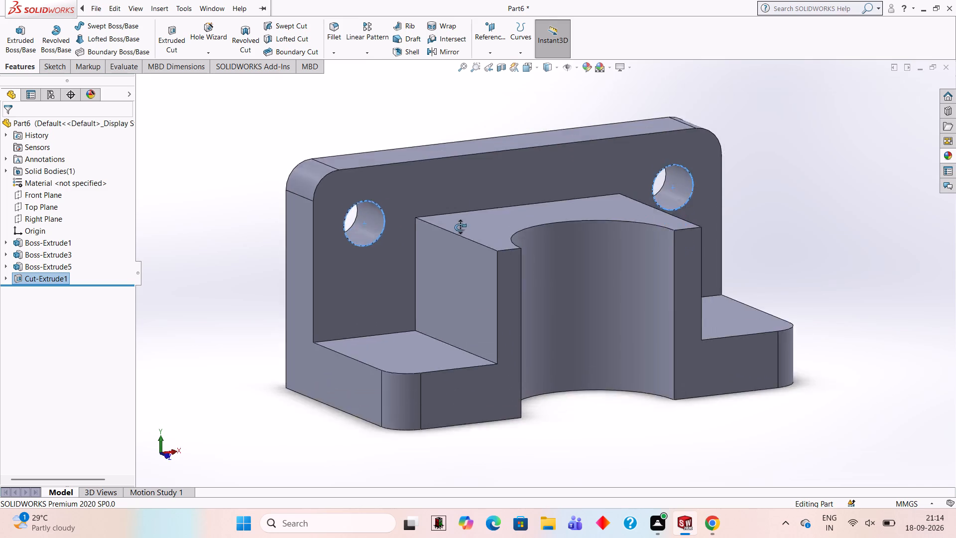
middle_click_drag(460, 227, 458, 374)
middle_click_drag(428, 425, 397, 435)
left_click(366, 297)
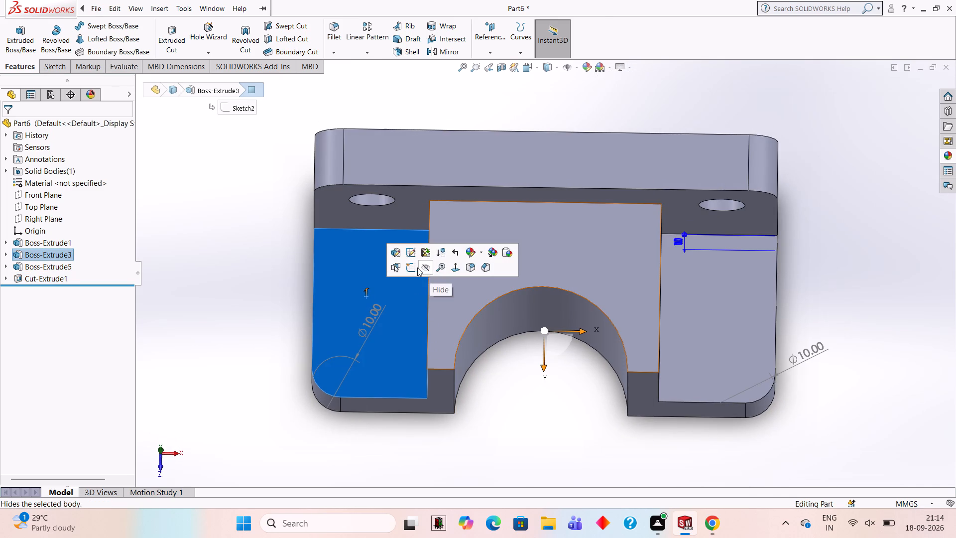
left_click(414, 268)
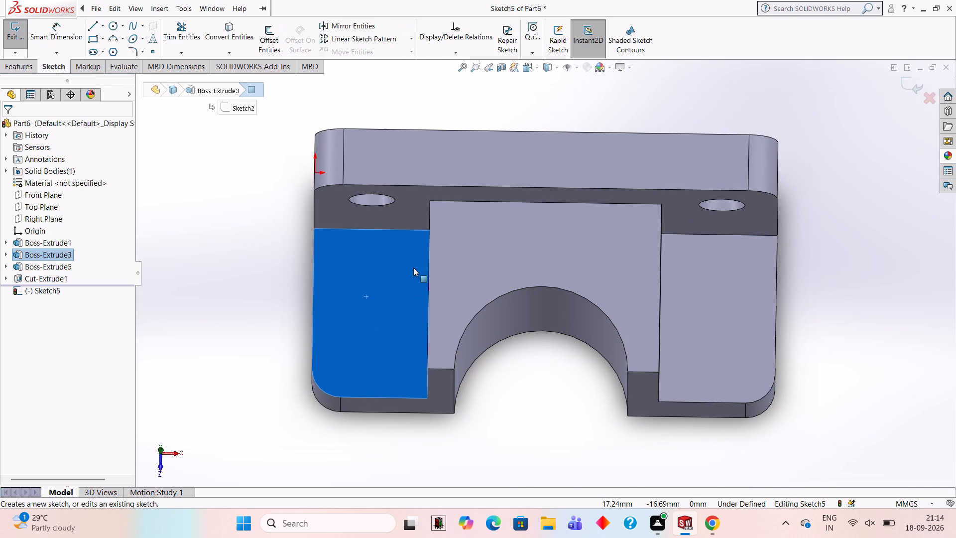
key("ctrl+8")
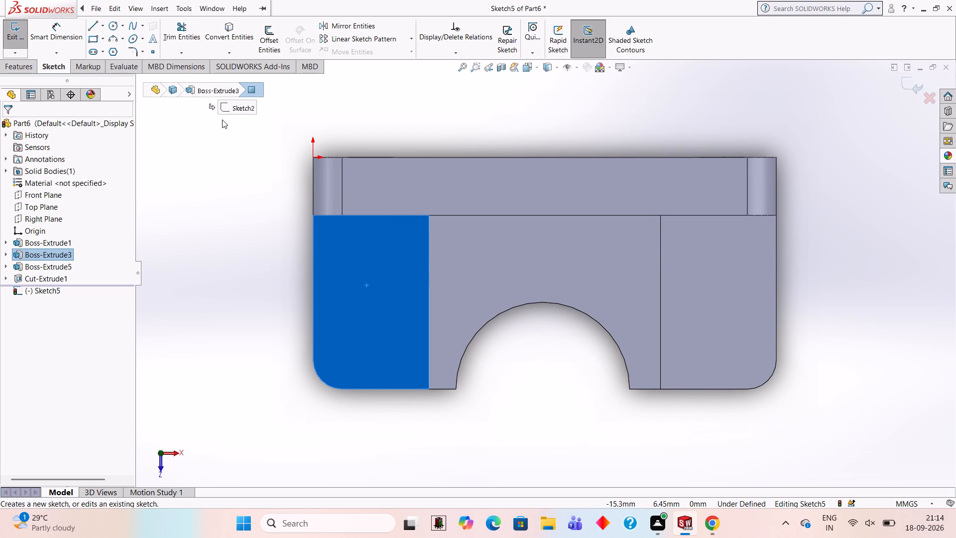
left_click(111, 24)
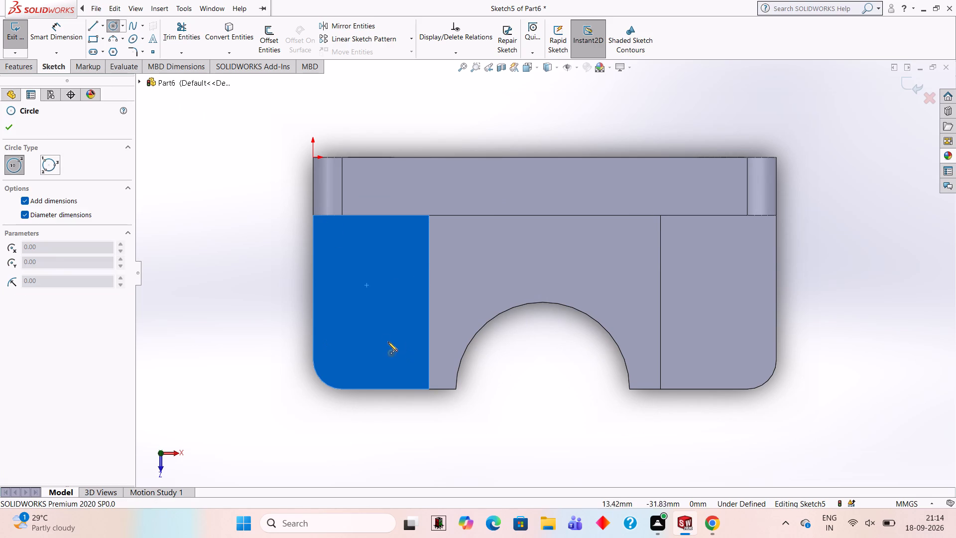
left_click(368, 342)
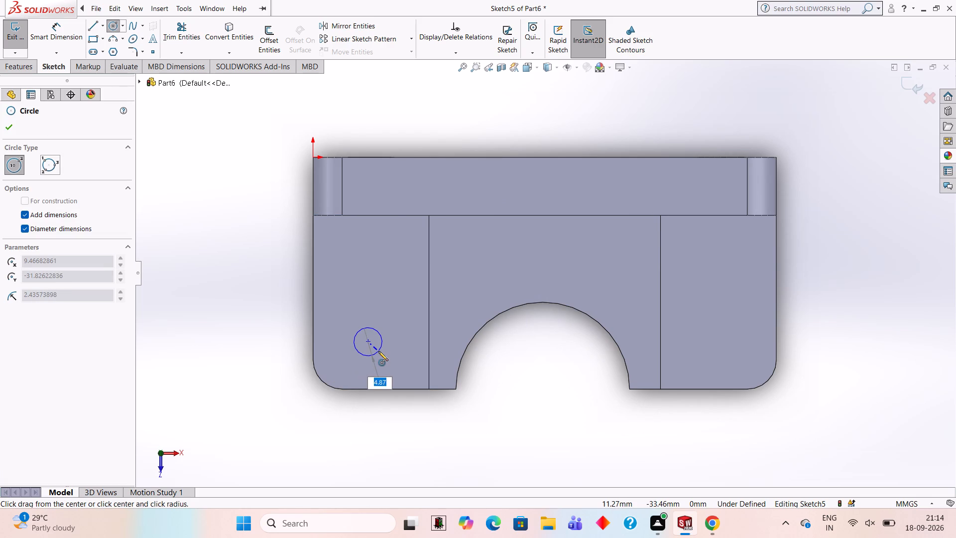
key("8")
key("Return")
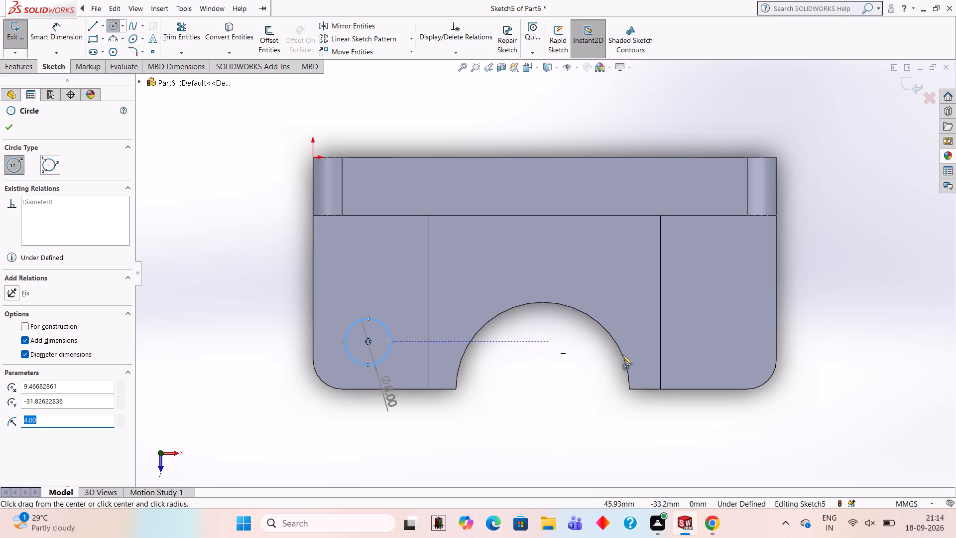
Dimension the base circle's centre 10 mm from the base's front edge and 10 mm from its nearer side edge.
left_click(73, 30)
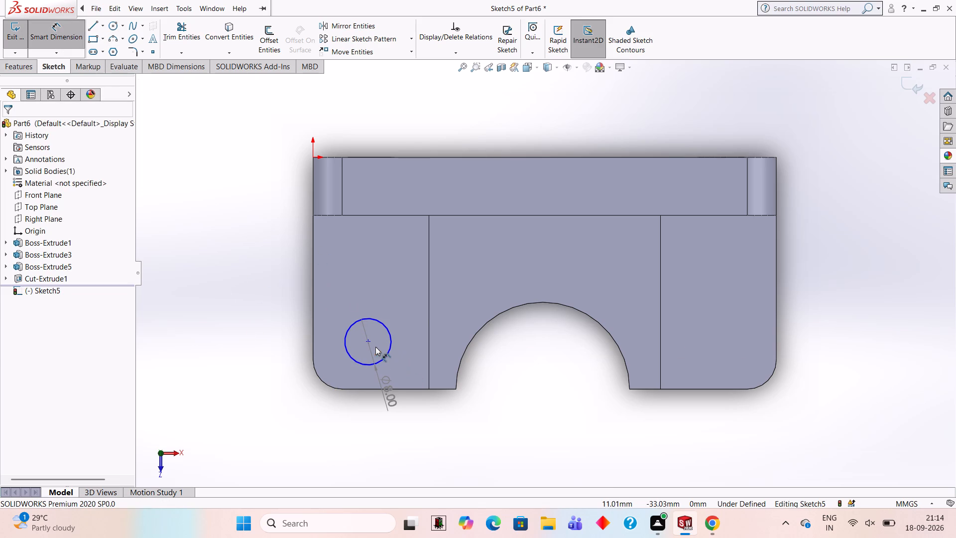
left_click(370, 341)
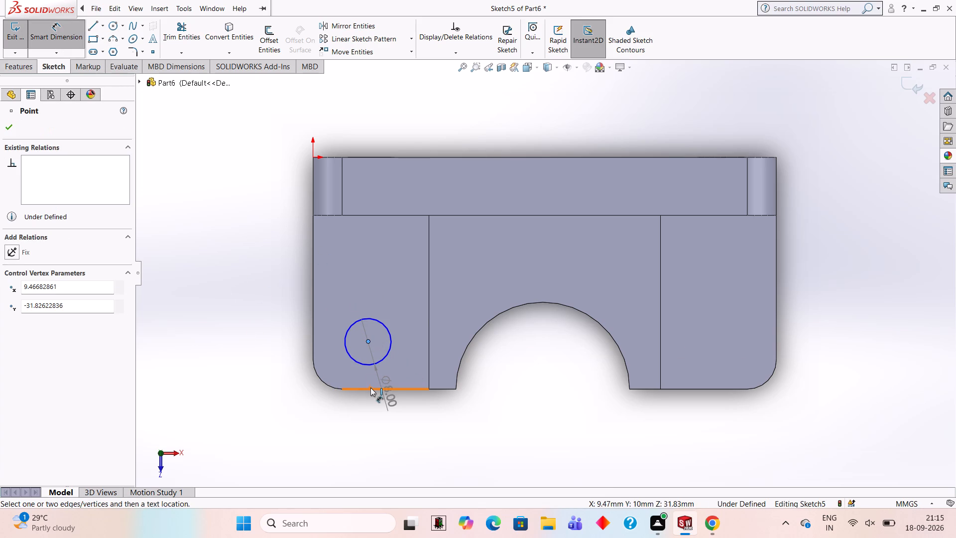
left_click(370, 388)
left_click(256, 358)
type("10")
key("Return")
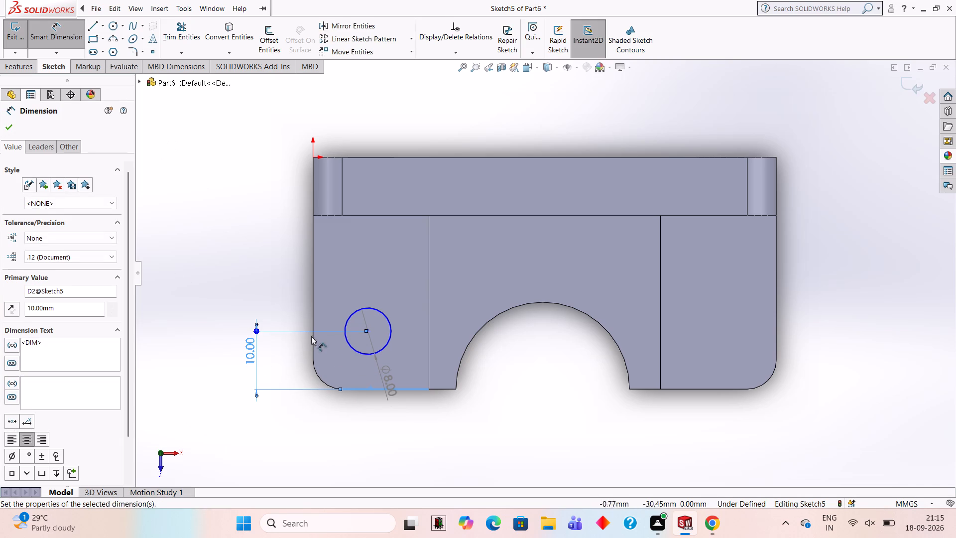
left_click(369, 331)
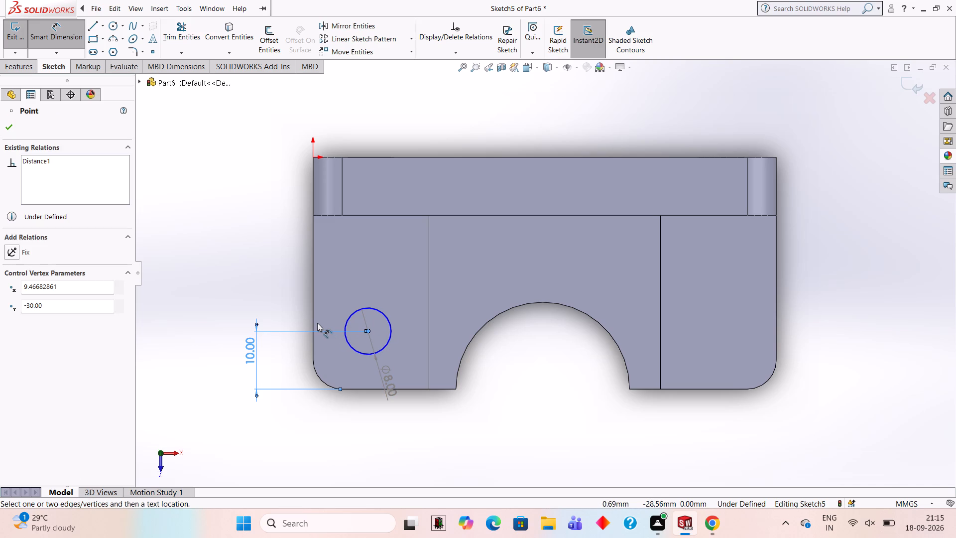
left_click(312, 323)
left_click(344, 449)
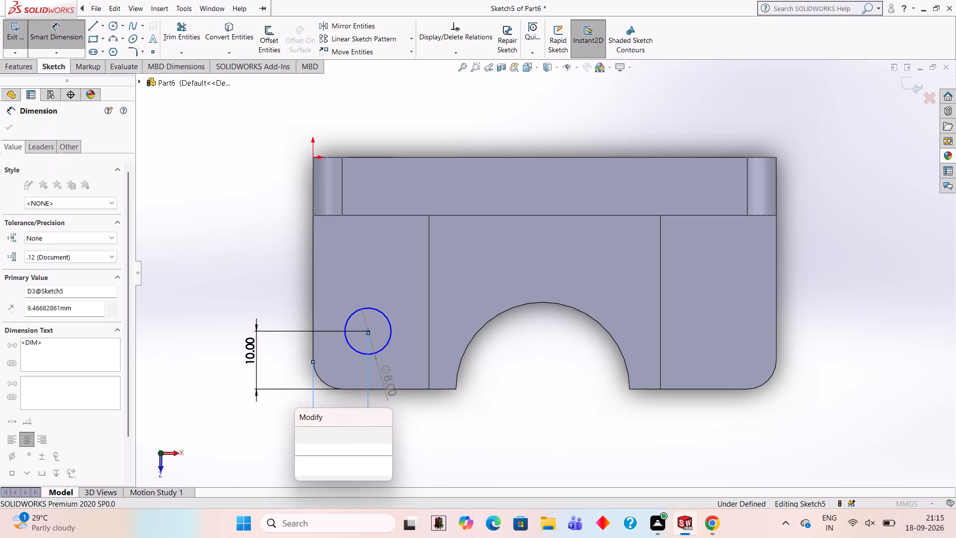
type("10")
key("Return")
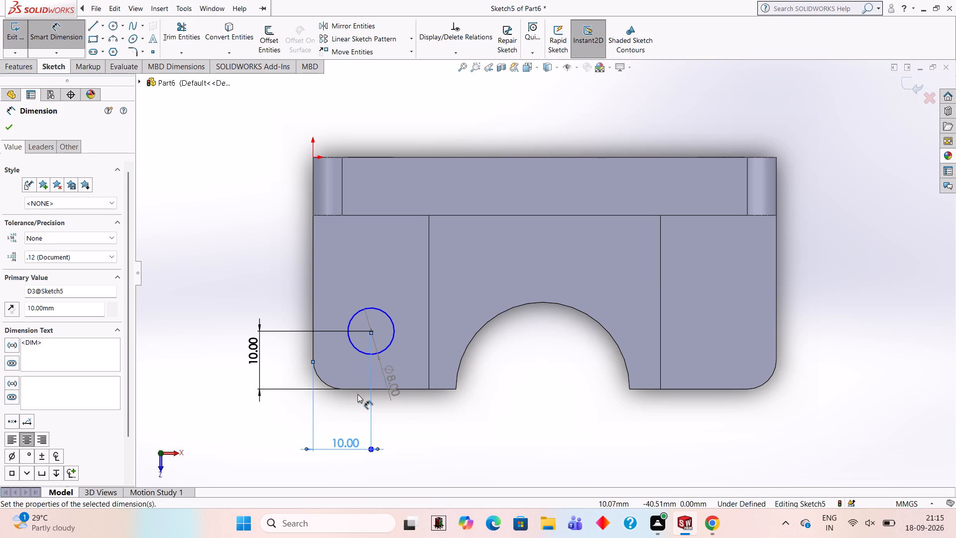
Sketch a second 8 mm diameter circle on the base's other side, level with the first and centred about 70 mm across from the origin.
left_click(113, 23)
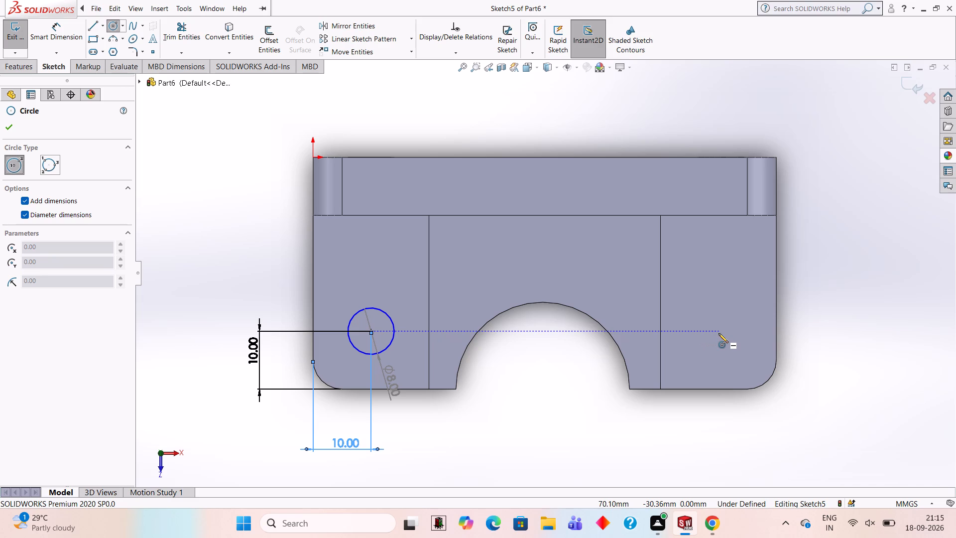
left_click(718, 333)
key("8")
key("Return")
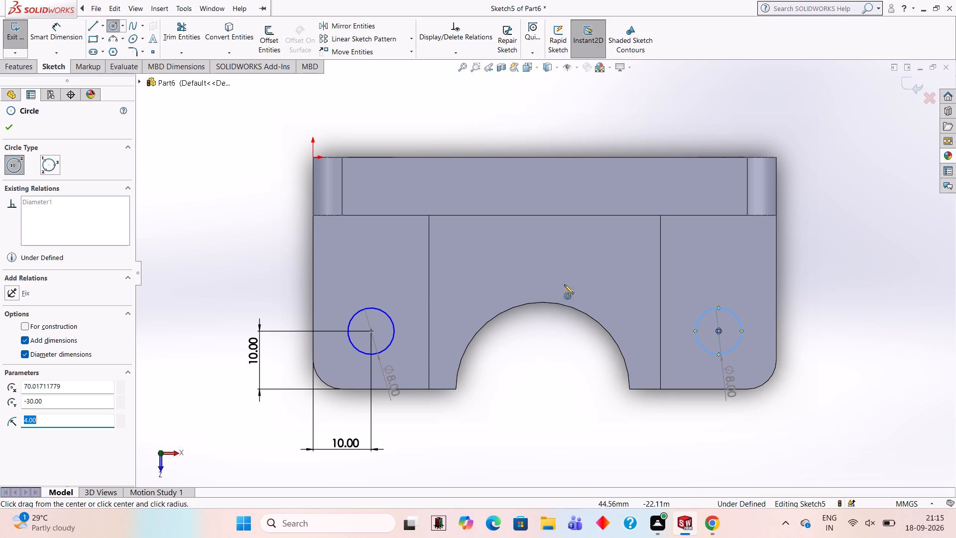
Cut both 8 mm circles through the base as a 10 mm blind extruded cut.
left_click(31, 67)
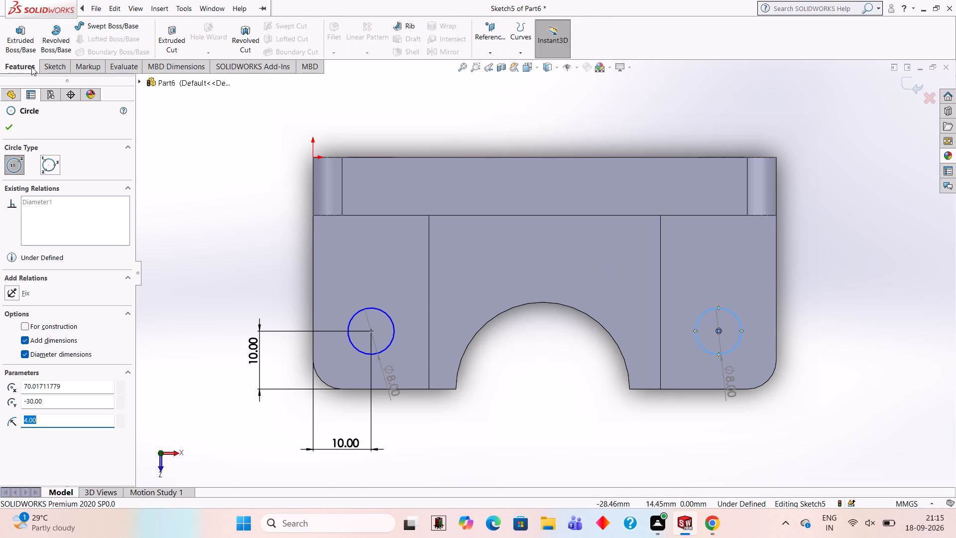
left_click(167, 46)
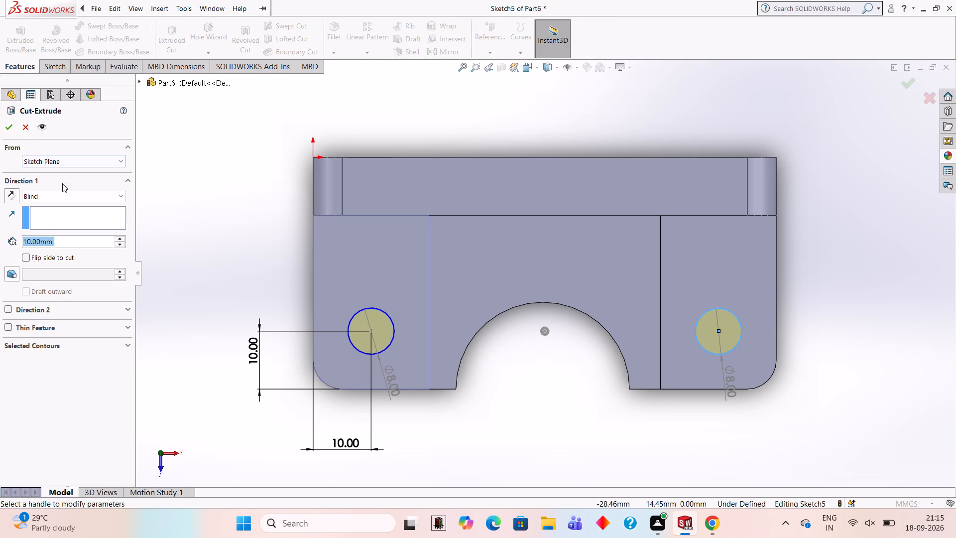
left_click(10, 131)
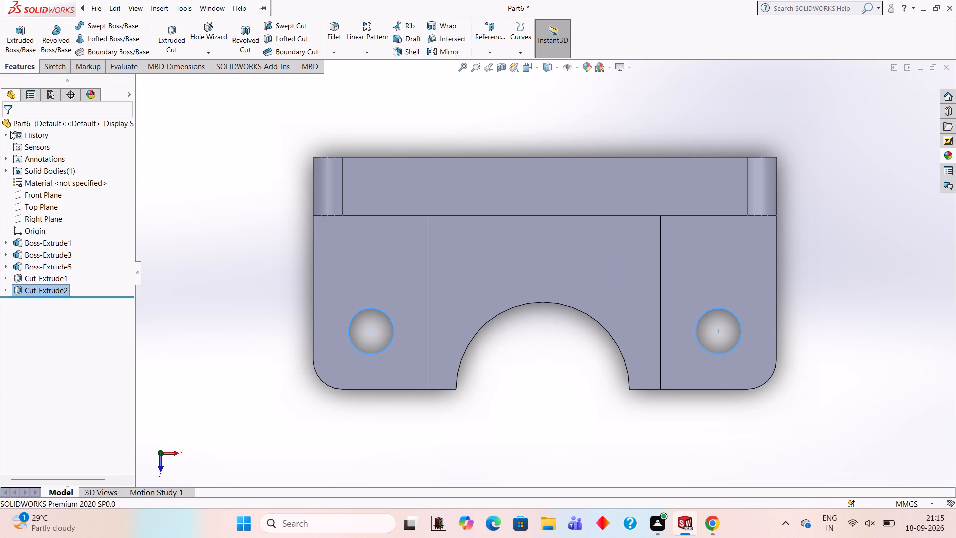
Examine the bracket from above, below, front and back to check the holes in the base and upright plate.
middle_click_drag(466, 254, 482, 145)
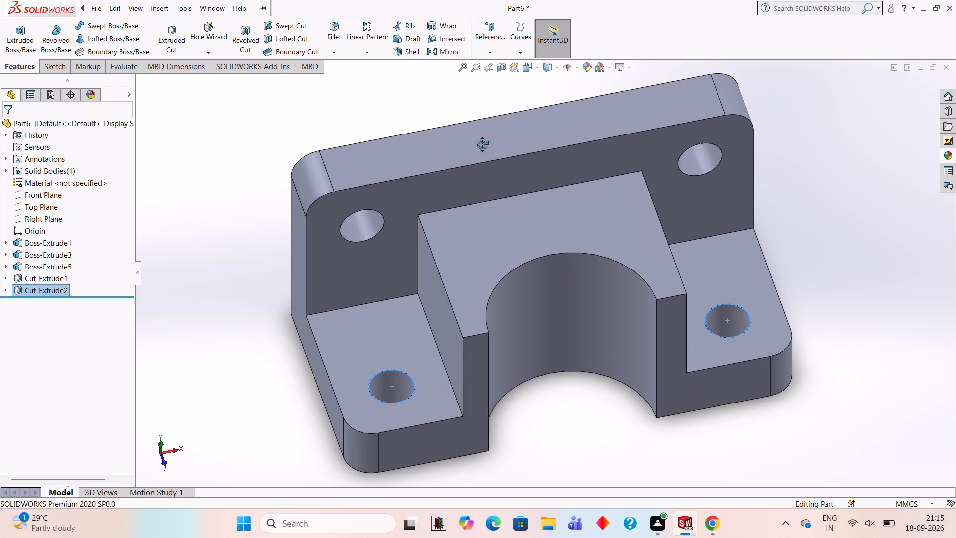
middle_click_drag(482, 145, 603, 293)
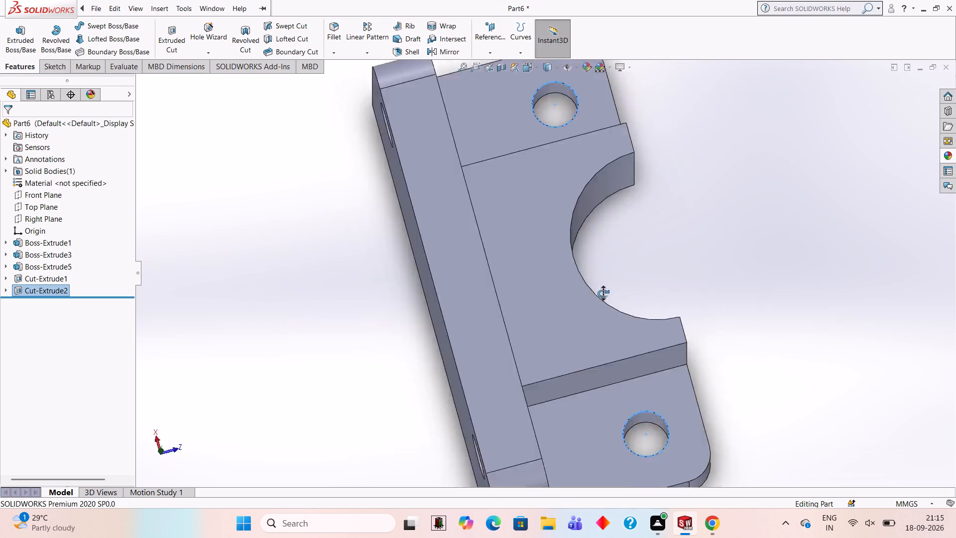
middle_click_drag(603, 293, 639, 453)
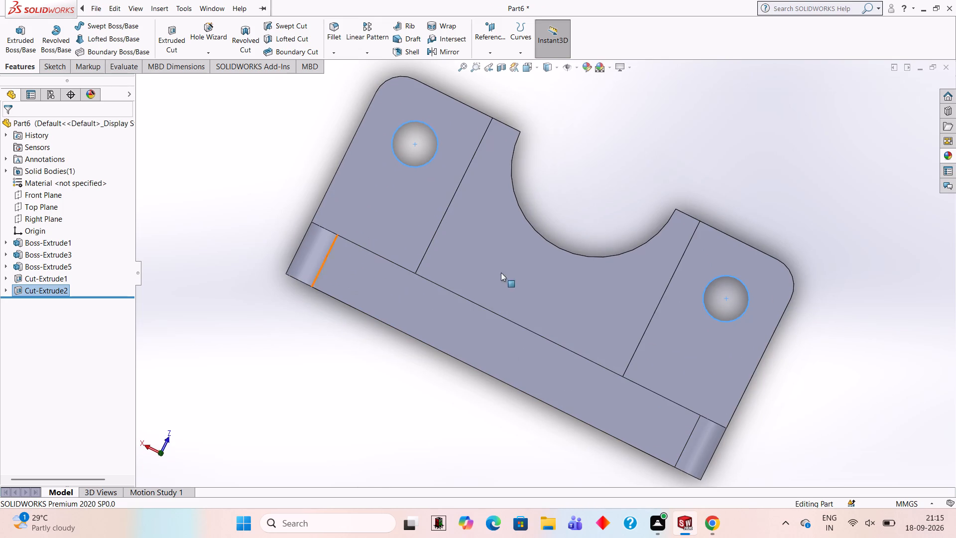
middle_click_drag(641, 192, 504, 83)
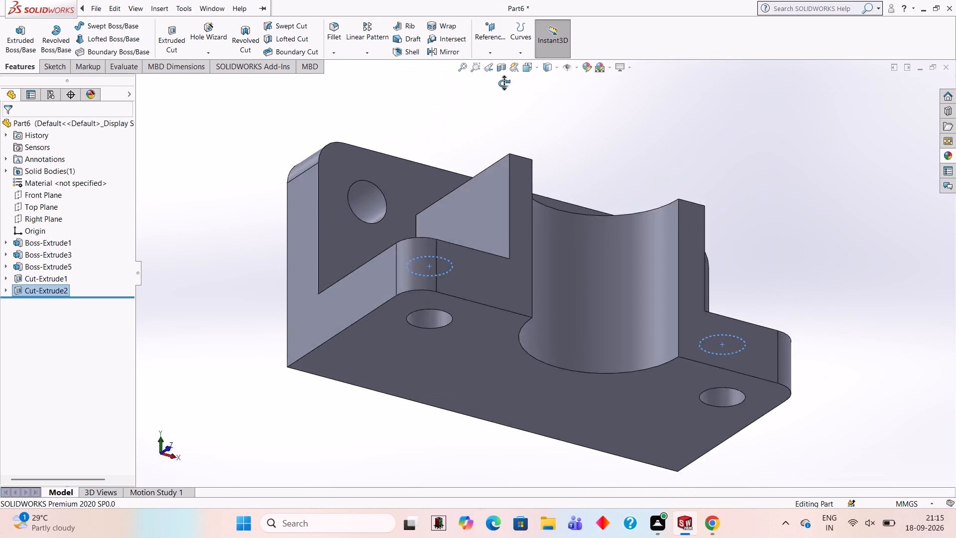
middle_click_drag(504, 83, 486, 58)
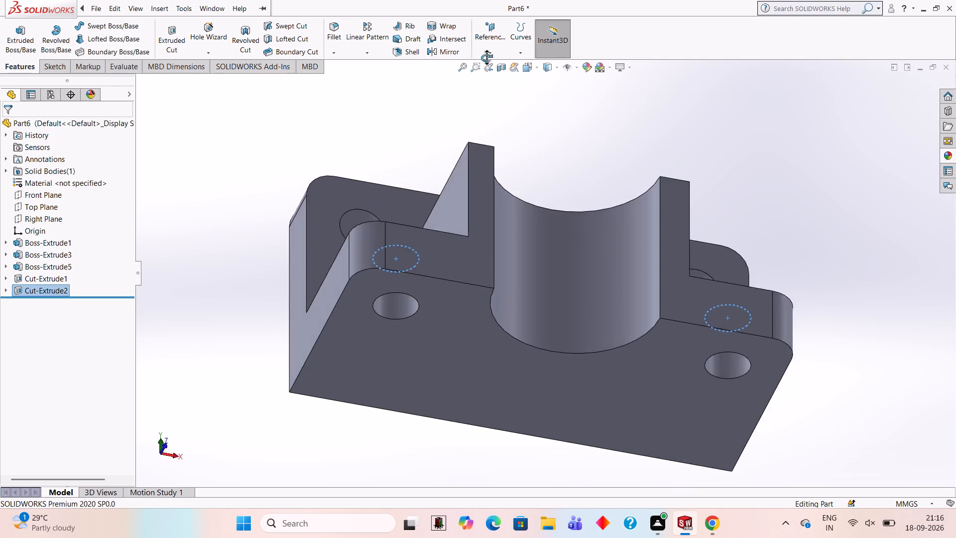
middle_click_drag(486, 58, 498, 104)
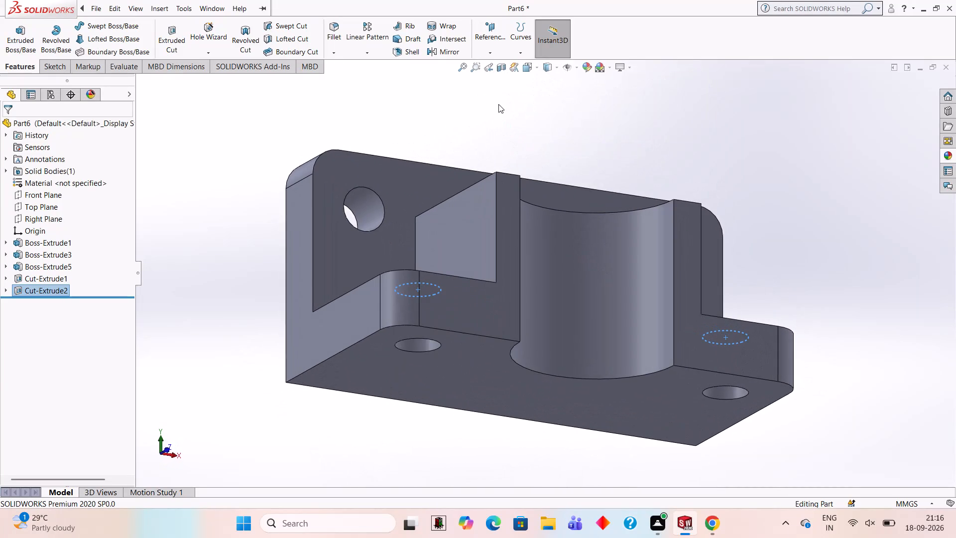
middle_click_drag(402, 297, 396, 176)
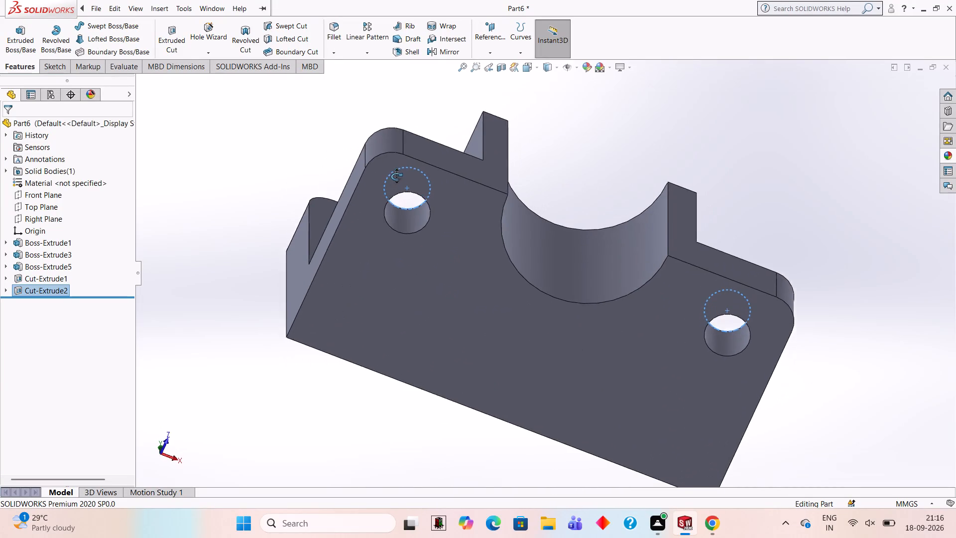
middle_click_drag(396, 176, 448, 172)
middle_click_drag(448, 172, 491, 351)
middle_click_drag(526, 375, 627, 478)
middle_click_drag(628, 480, 694, 458)
middle_click_drag(693, 462, 631, 499)
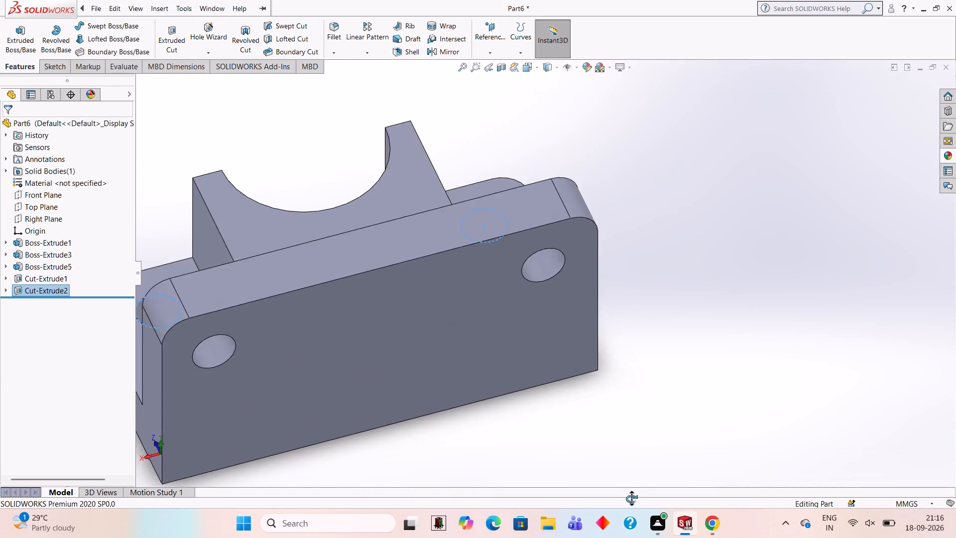
middle_click_drag(631, 499, 642, 537)
scroll(649, 449, "up", 1)
middle_click_drag(706, 203, 731, 342)
scroll(706, 203, "down", 1)
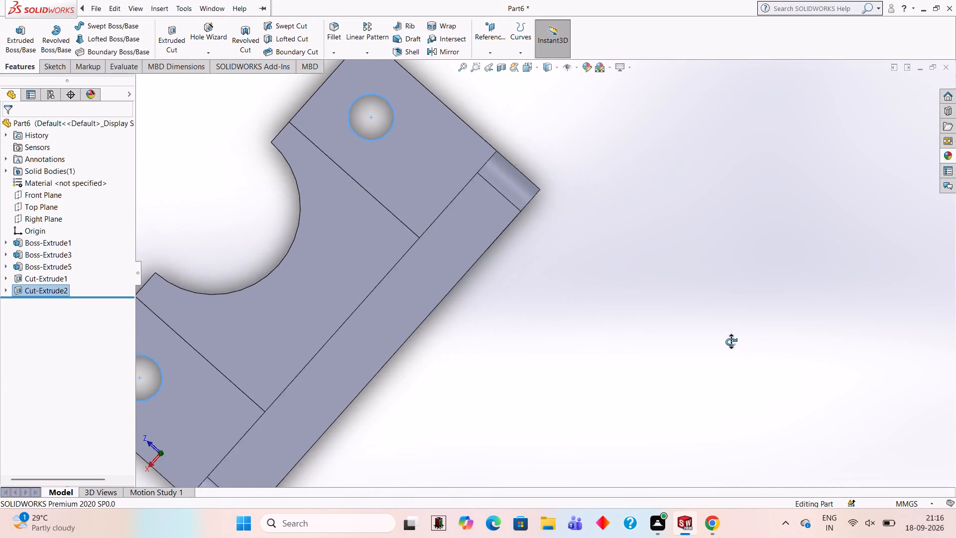
middle_click_drag(731, 342, 702, 269)
middle_click_drag(702, 269, 719, 284)
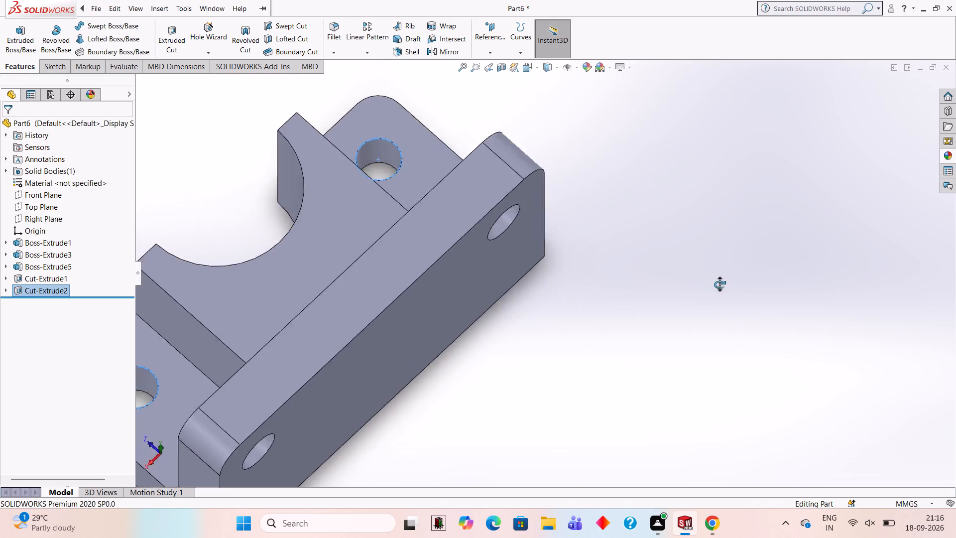
middle_click_drag(719, 284, 691, 369)
middle_click_drag(683, 195, 655, 304)
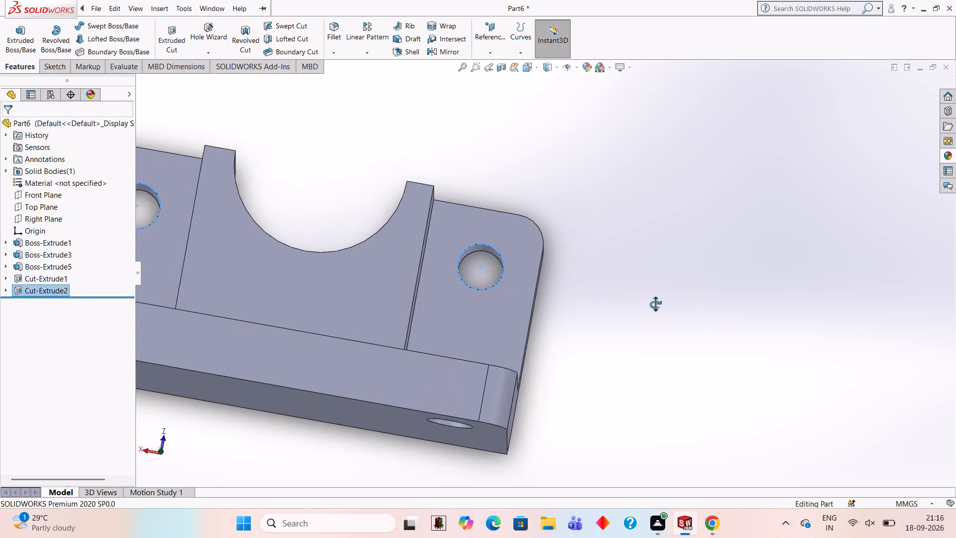
middle_click_drag(655, 304, 645, 302)
middle_click_drag(643, 214, 756, 334)
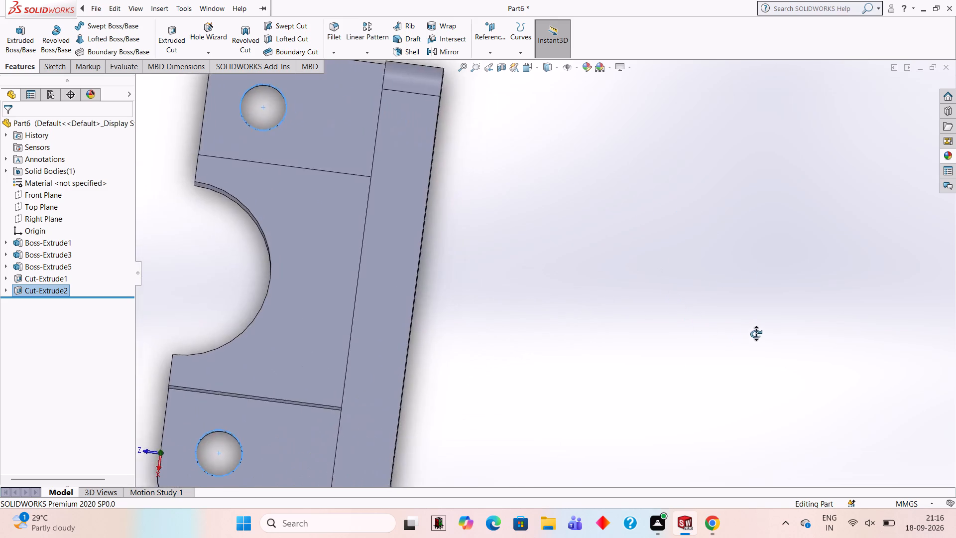
middle_click_drag(756, 334, 680, 314)
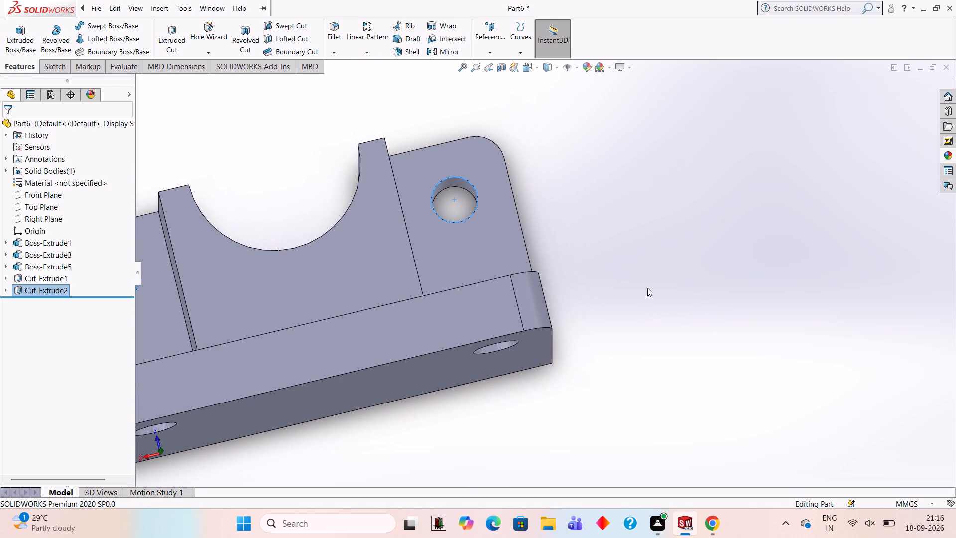
middle_click_drag(647, 288, 633, 287)
scroll(633, 287, "up", 1)
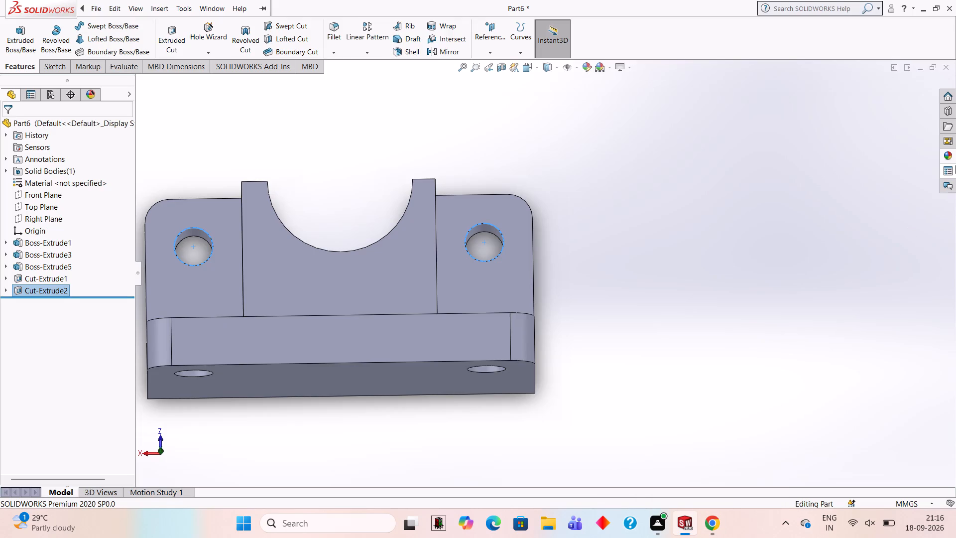
Apply the Pink appearance from the Solid category to the bracket's entire body.
left_click(946, 153)
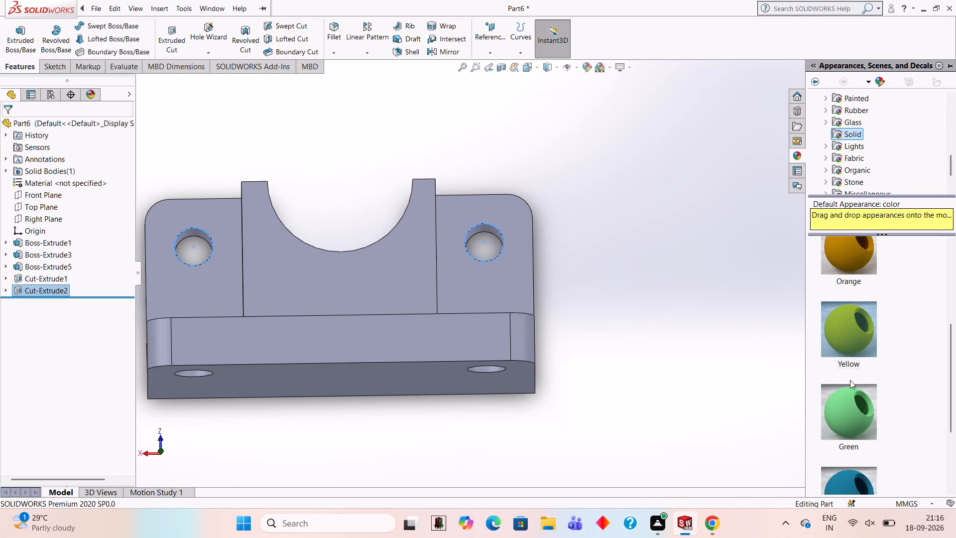
scroll(850, 382, "down", 5)
left_click_drag(848, 448, 845, 447)
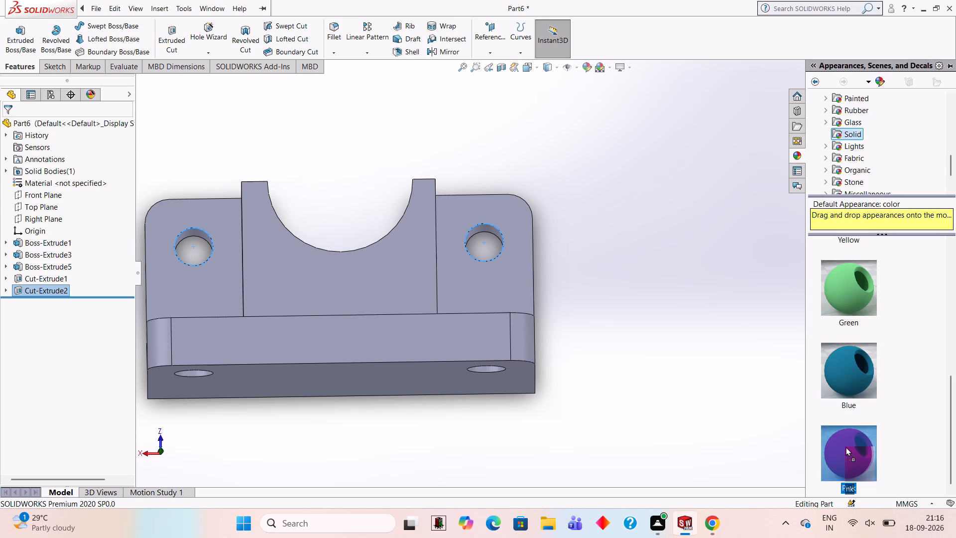
left_click_drag(845, 447, 735, 415)
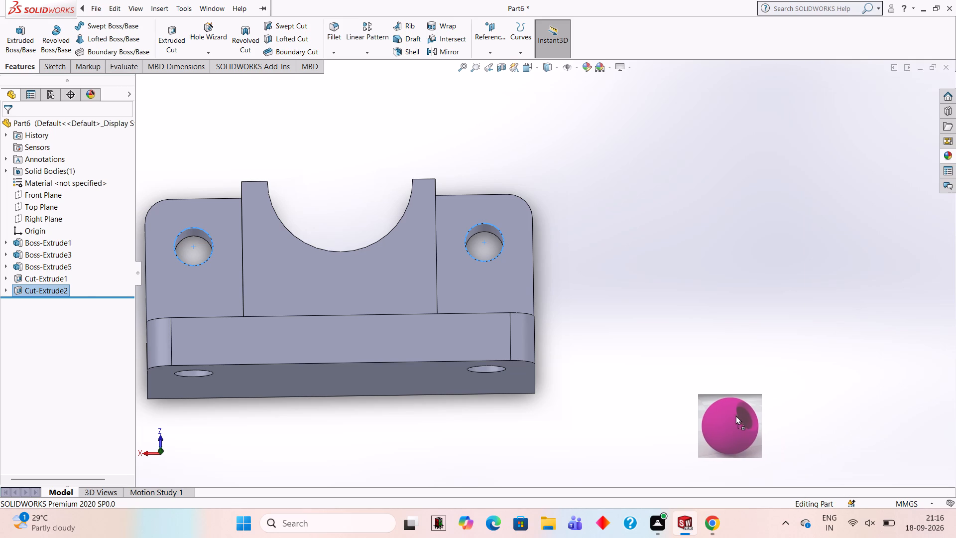
left_click_drag(735, 415, 526, 271)
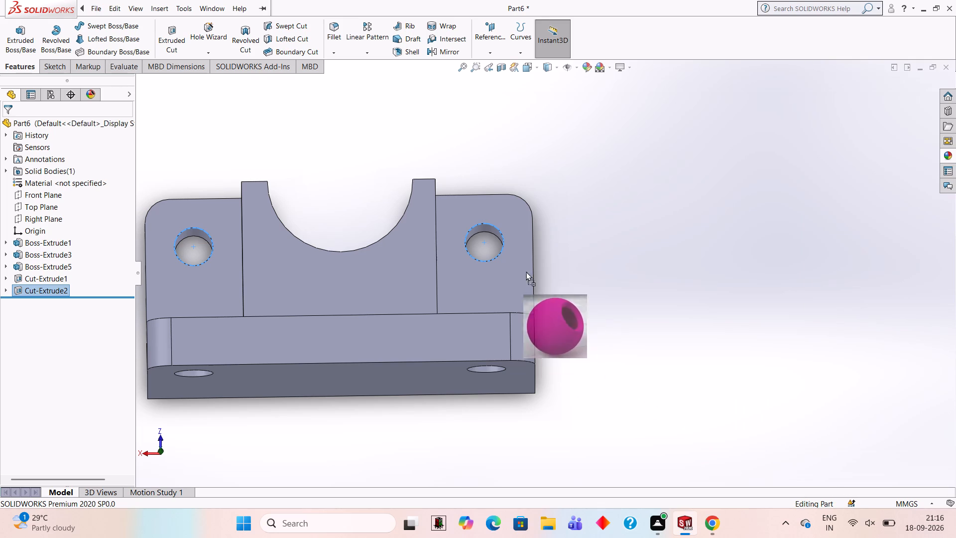
left_click_drag(526, 271, 408, 319)
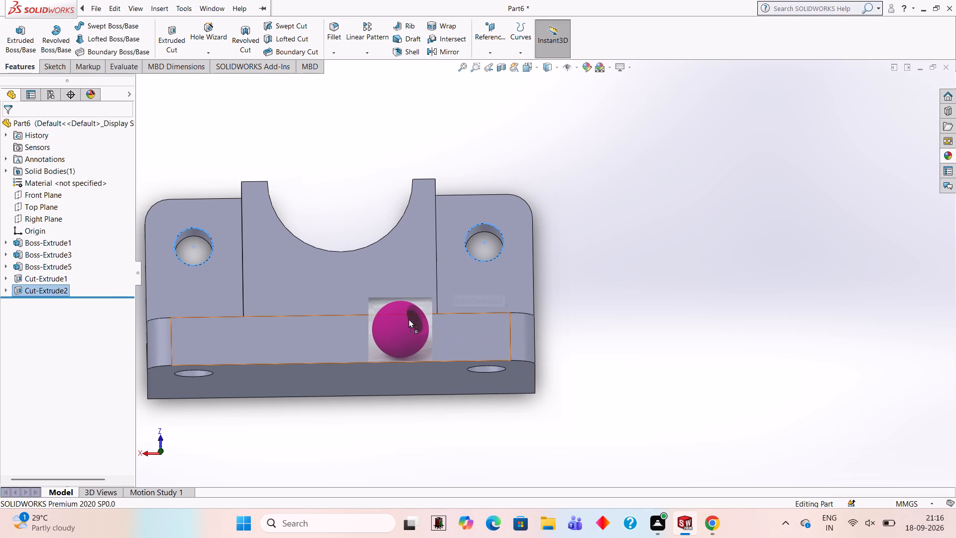
left_click_drag(408, 319, 408, 330)
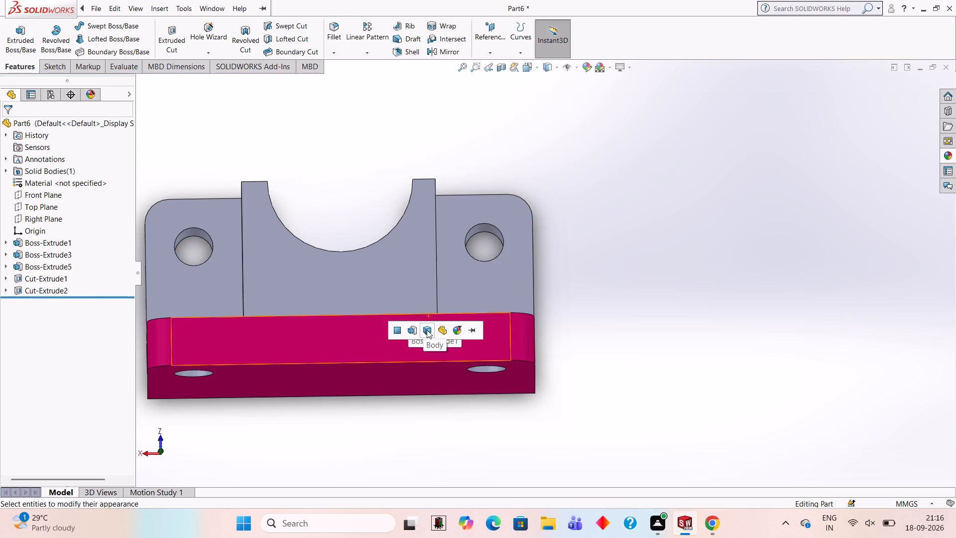
left_click(427, 330)
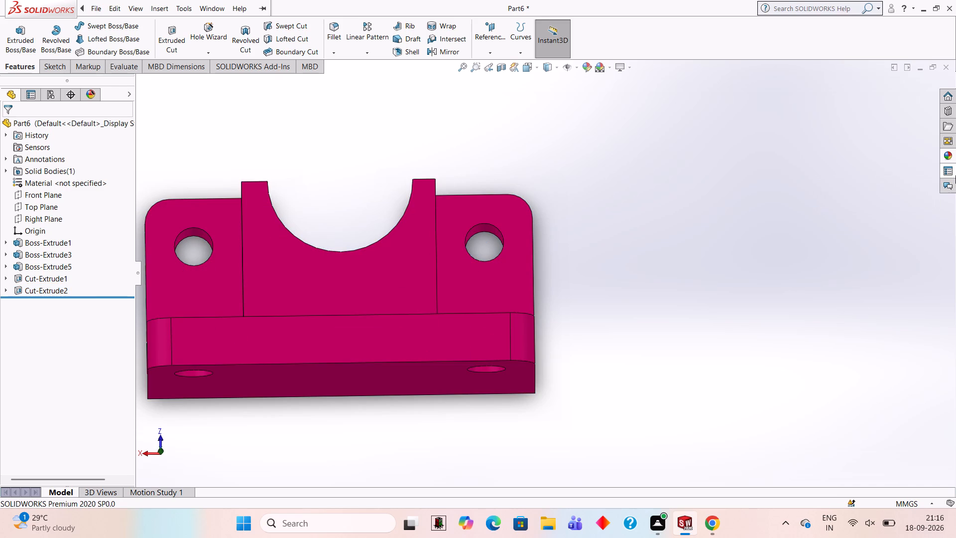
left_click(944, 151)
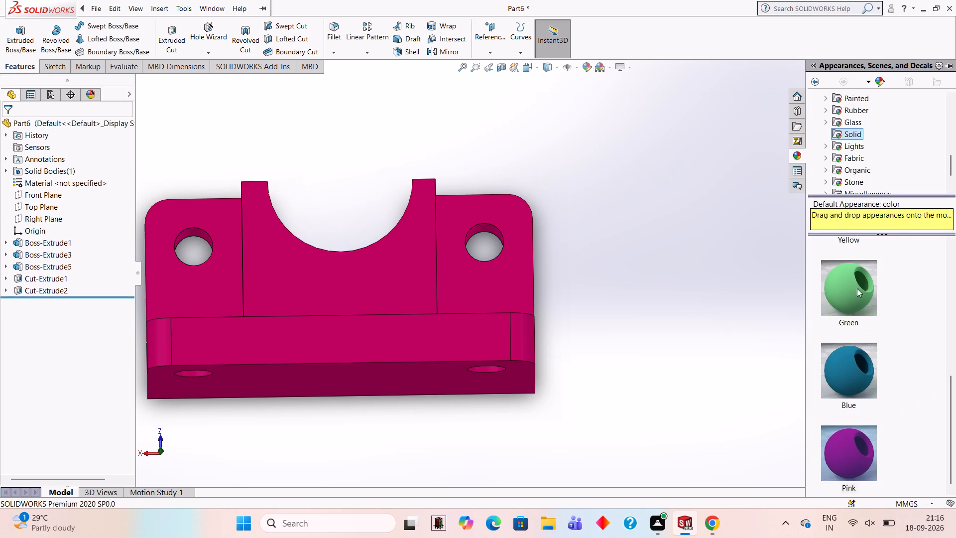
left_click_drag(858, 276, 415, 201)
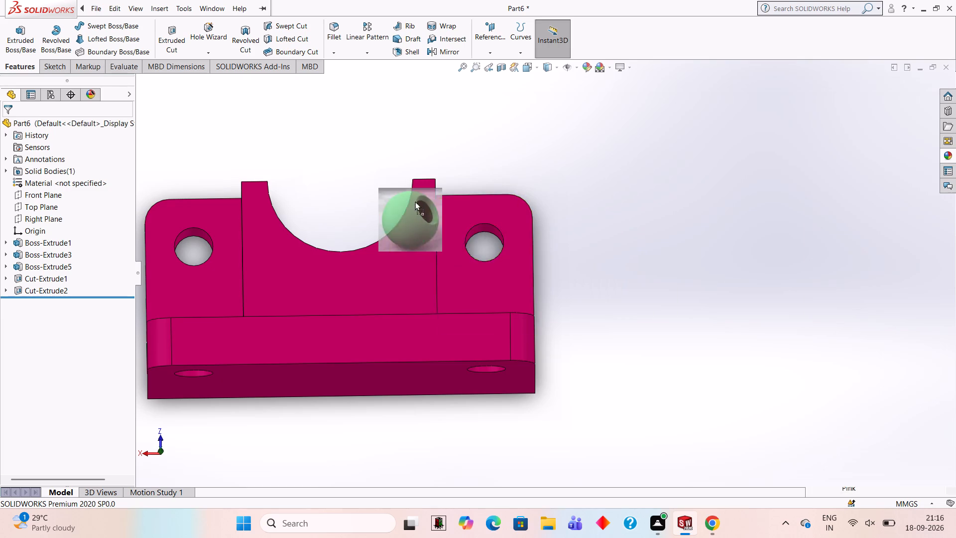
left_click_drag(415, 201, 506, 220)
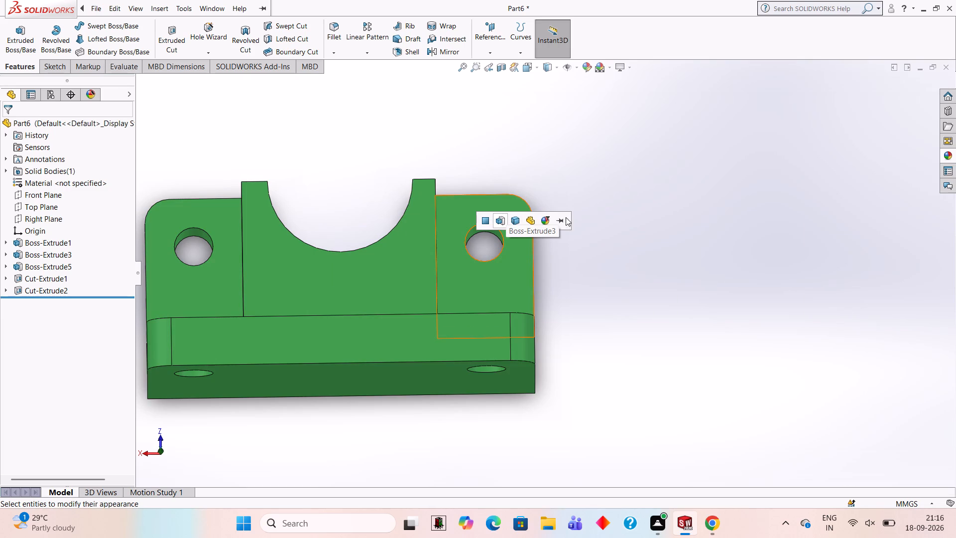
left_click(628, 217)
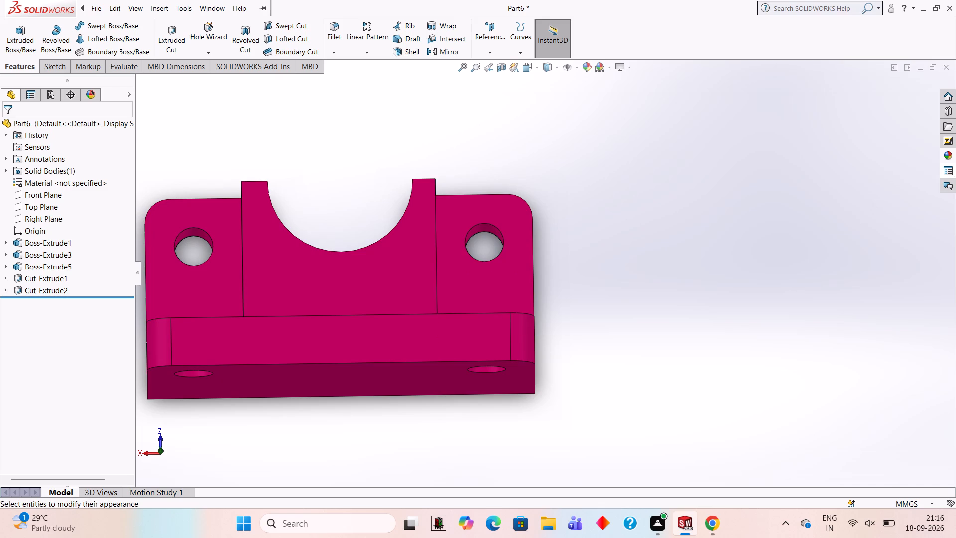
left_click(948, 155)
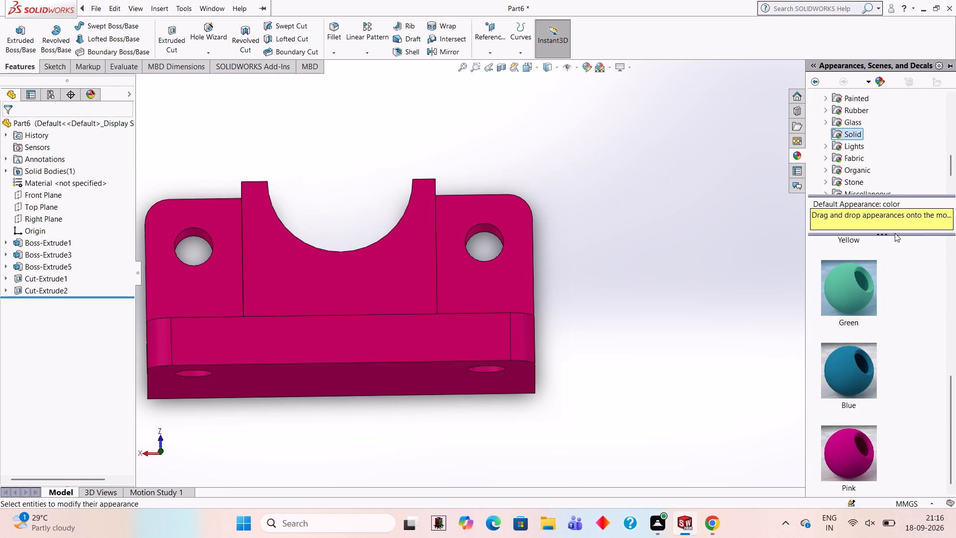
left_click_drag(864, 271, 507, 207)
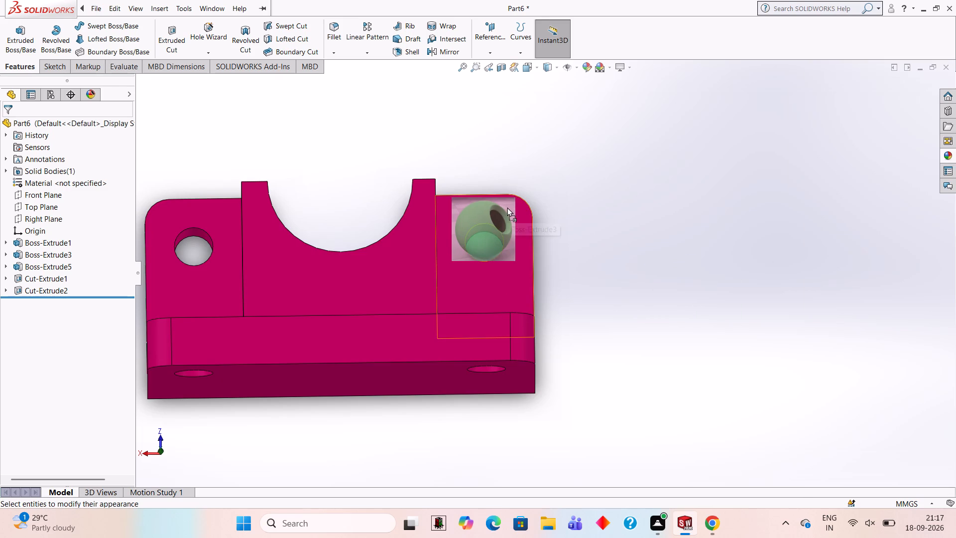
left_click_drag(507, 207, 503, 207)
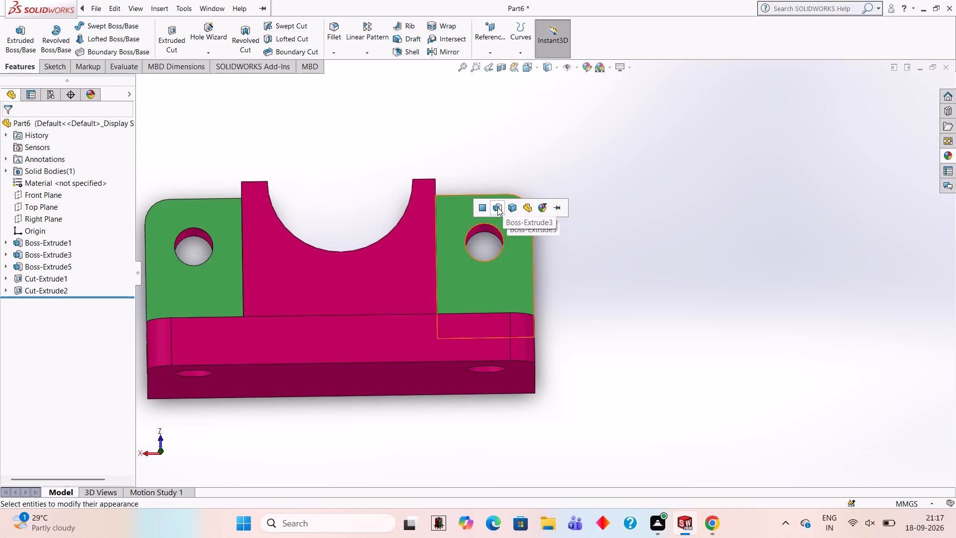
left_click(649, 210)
Apply the Green appearance from the Solid category to the cut feature that forms the two holes in the base.
scroll(570, 240, "down", 2)
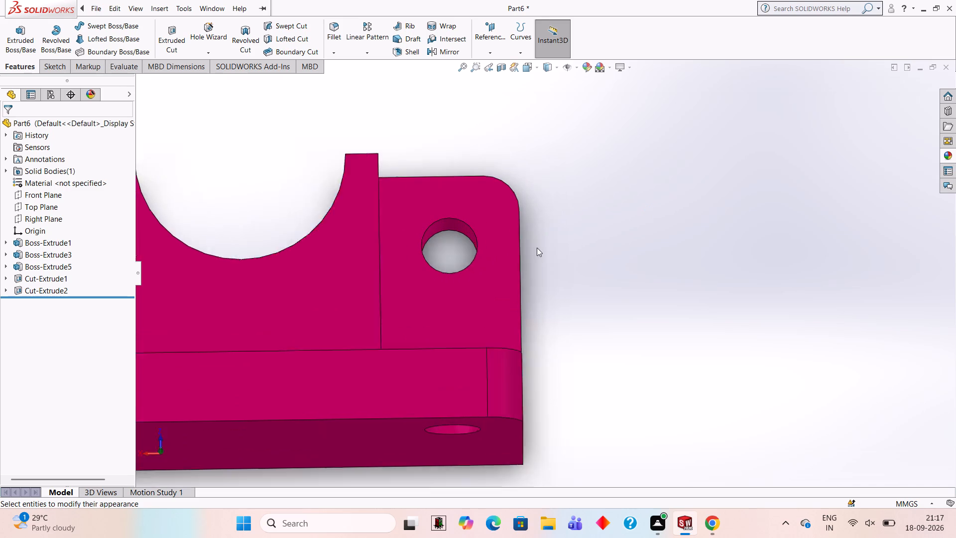
scroll(537, 248, "down", 3)
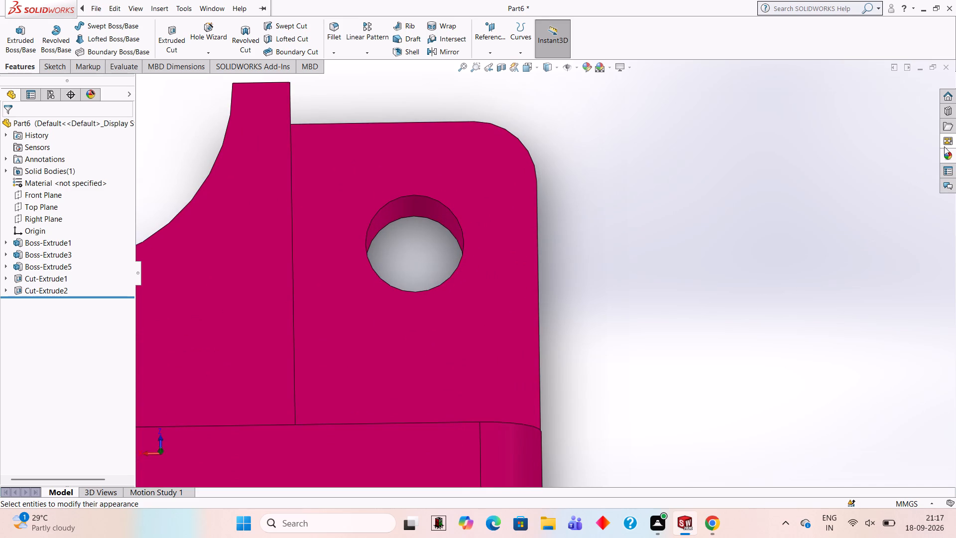
left_click_drag(948, 153, 954, 159)
left_click_drag(861, 296, 743, 301)
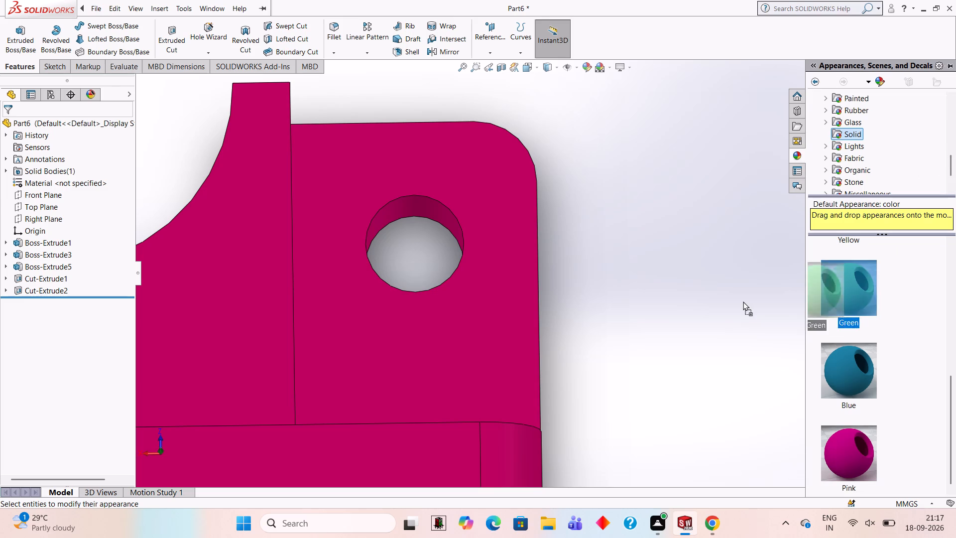
left_click_drag(743, 301, 405, 224)
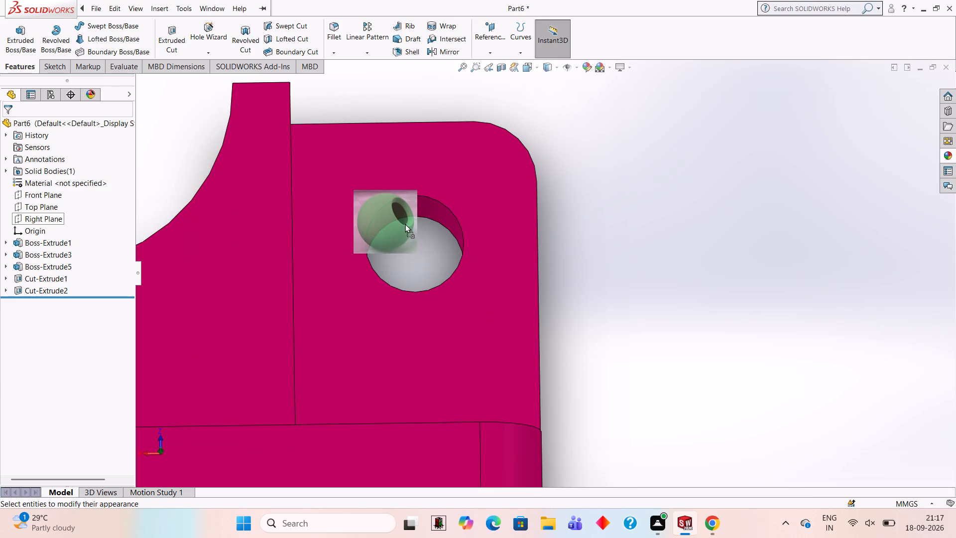
left_click_drag(405, 224, 394, 236)
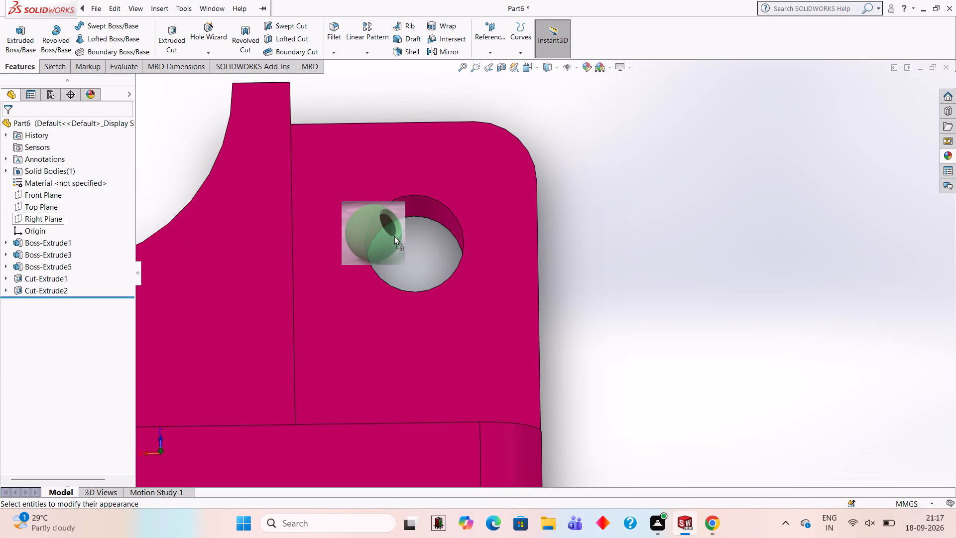
left_click_drag(394, 236, 396, 210)
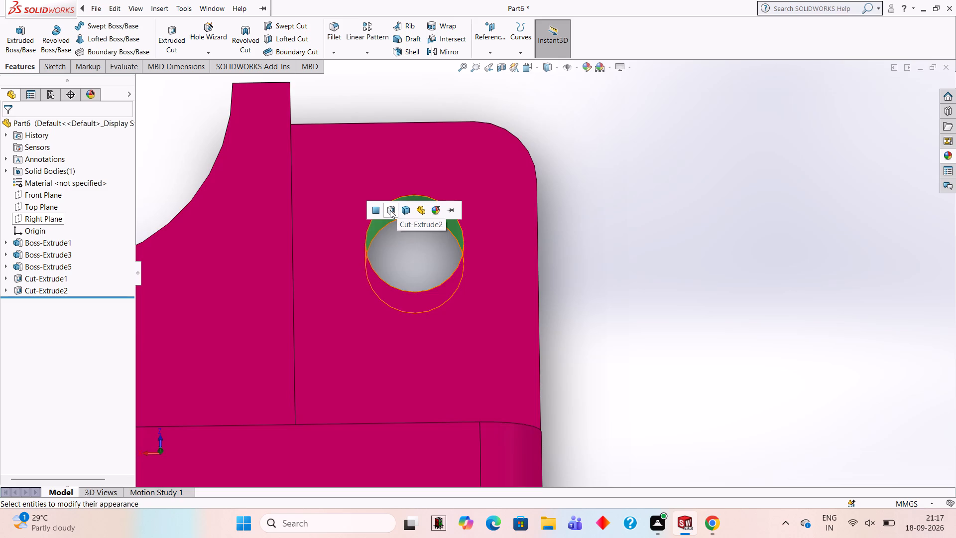
left_click(390, 210)
Apply the Green appearance from the Solid category to the cut feature that forms the two holes in the upright plate.
scroll(441, 246, "down", 4)
scroll(428, 255, "up", 8)
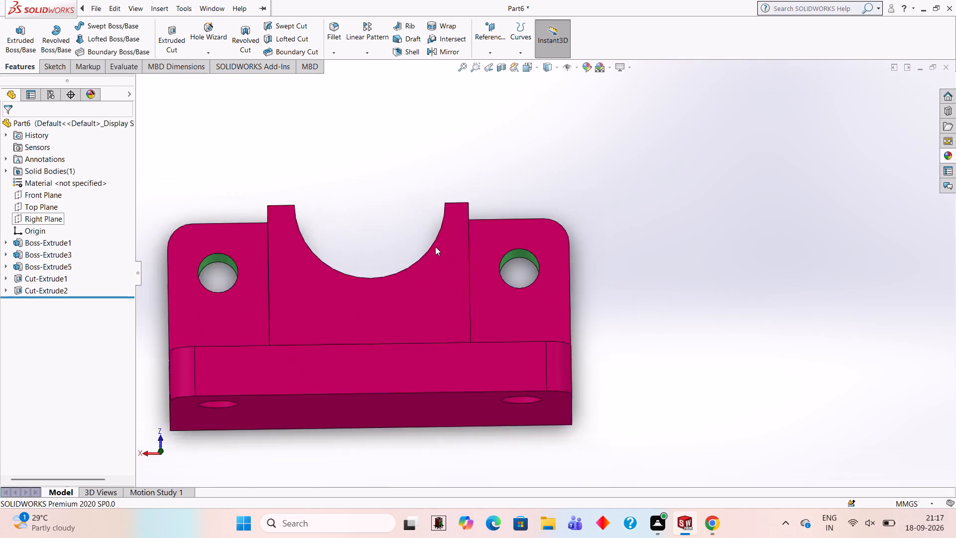
scroll(435, 247, "up", 2)
scroll(455, 249, "down", 2)
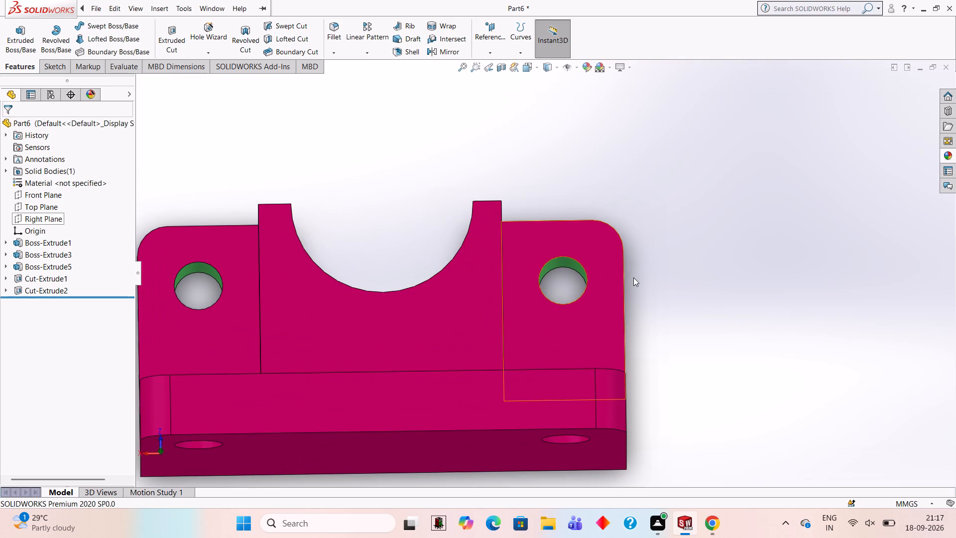
middle_click_drag(632, 292, 635, 130)
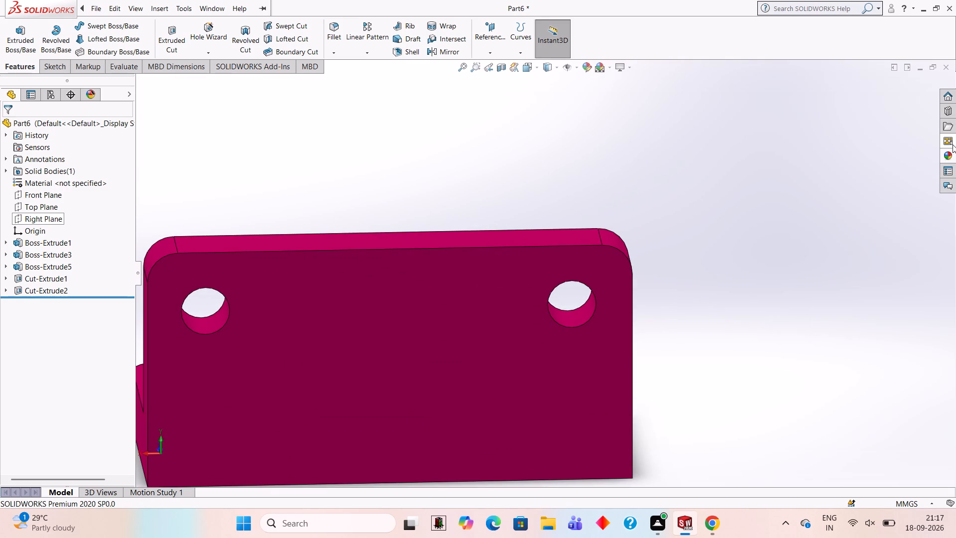
left_click(953, 153)
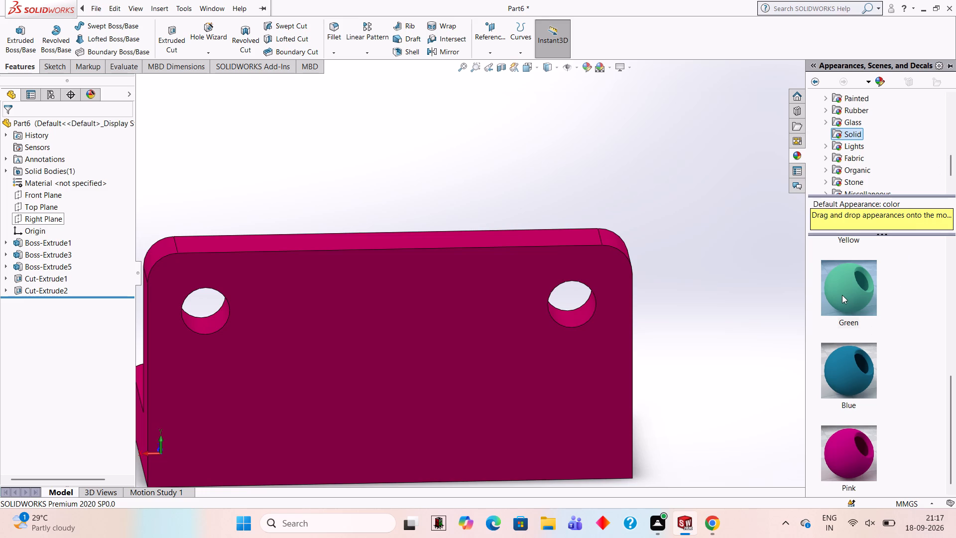
left_click_drag(842, 294, 570, 294)
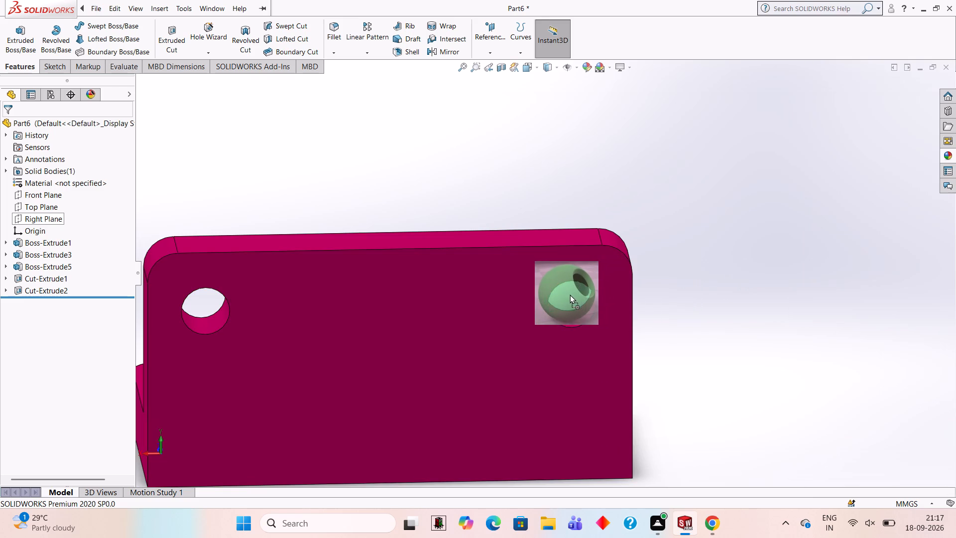
left_click_drag(570, 294, 590, 305)
left_click(590, 305)
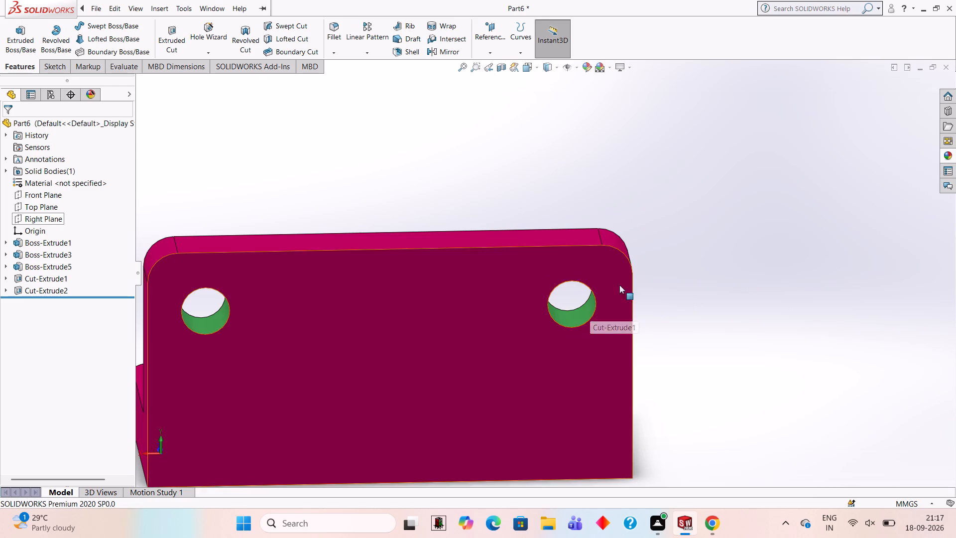
Examine the coloured bracket from the front, back, top and sides to check the pink body and green hole surfaces.
middle_click_drag(634, 263, 804, 317)
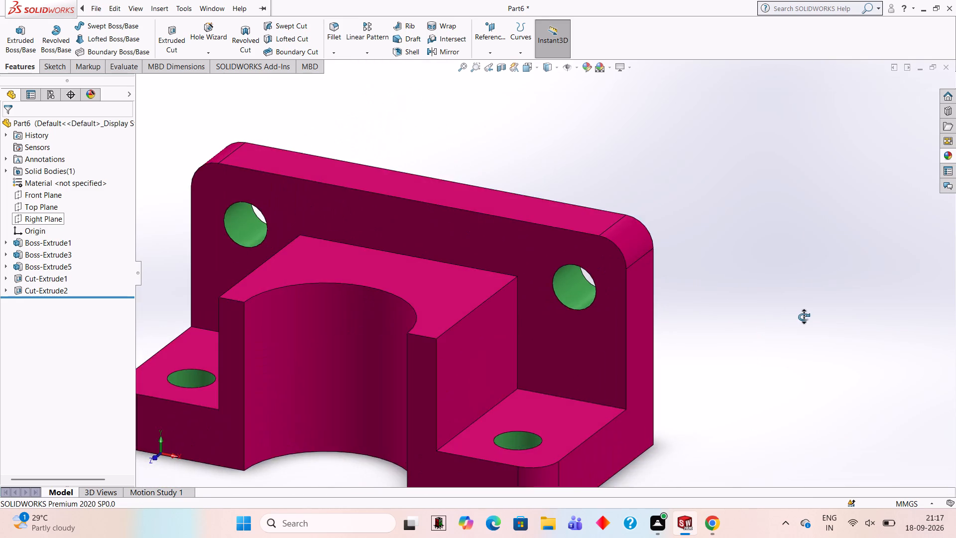
middle_click_drag(804, 317, 901, 314)
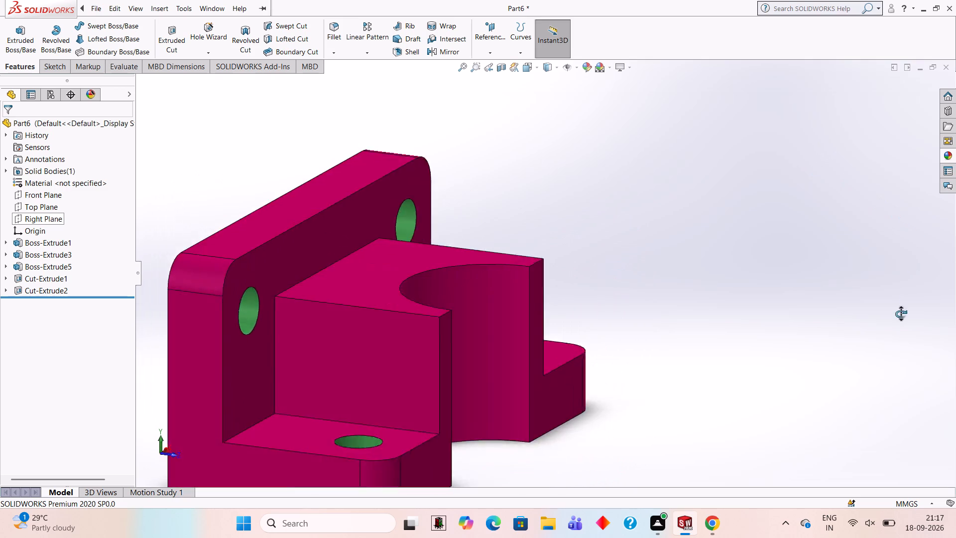
middle_click_drag(901, 314, 681, 400)
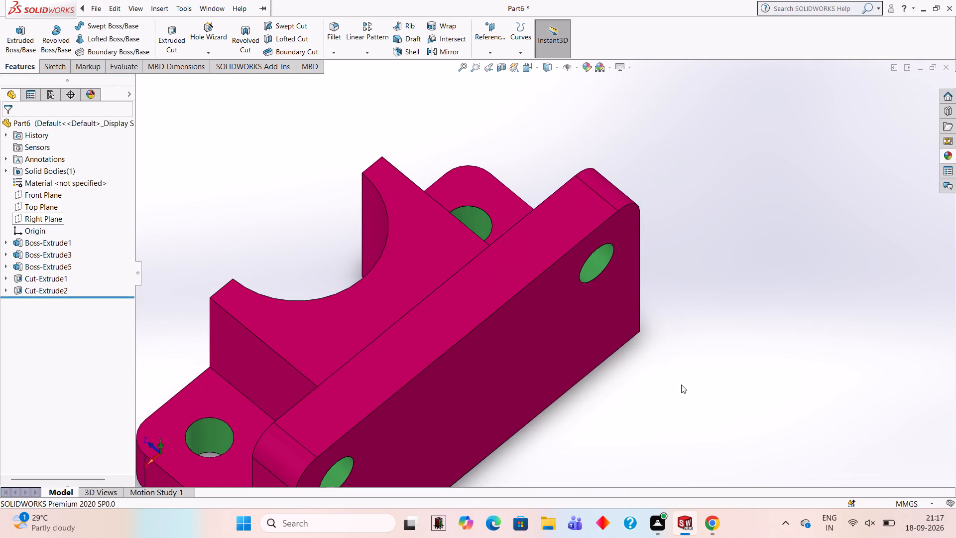
middle_click_drag(697, 205, 670, 257)
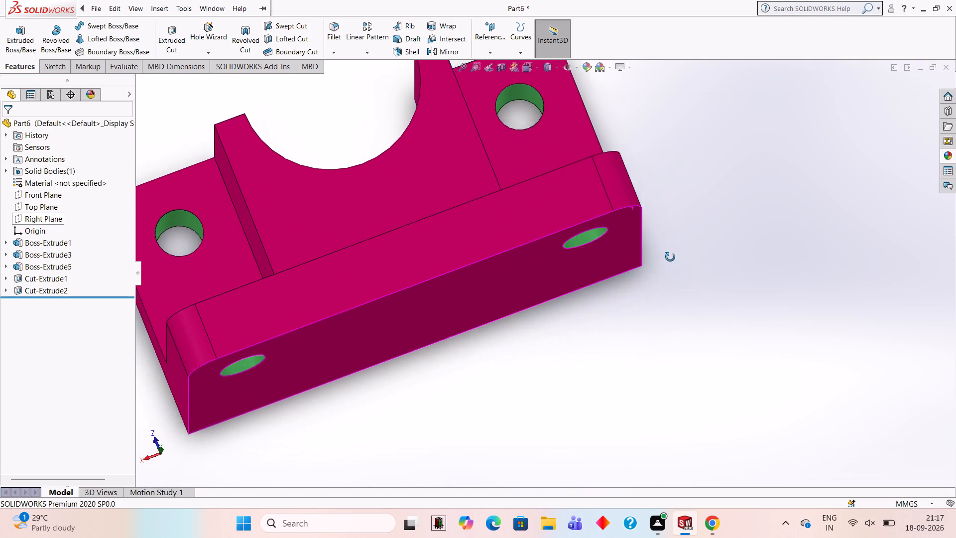
middle_click_drag(670, 257, 671, 298)
middle_click_drag(674, 257, 685, 230)
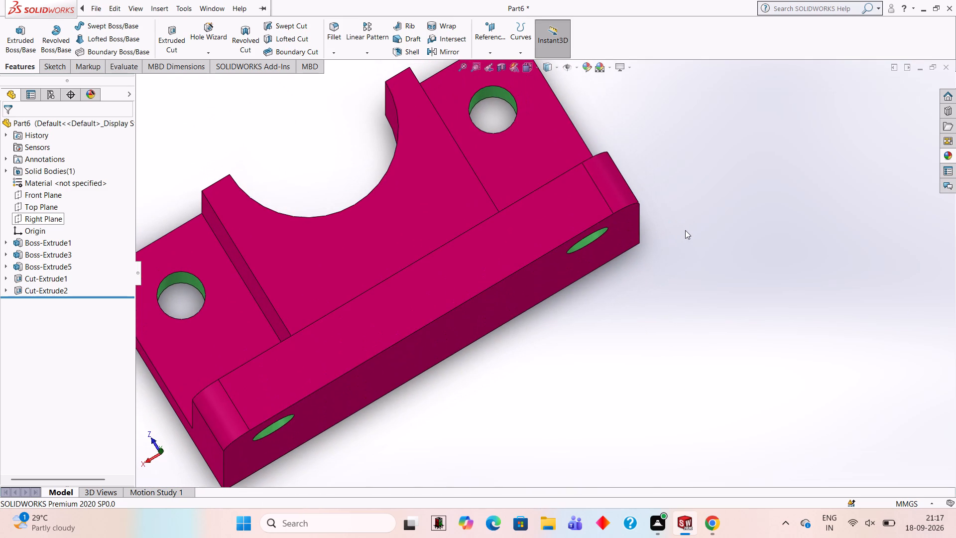
scroll(589, 260, "up", 3)
scroll(606, 208, "down", 1)
middle_click_drag(607, 208, 620, 253)
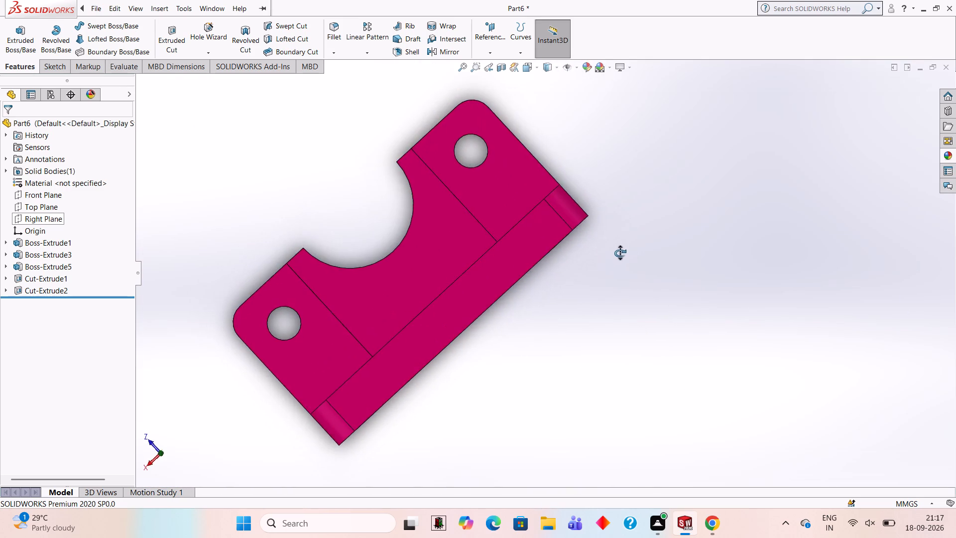
middle_click_drag(620, 253, 568, 318)
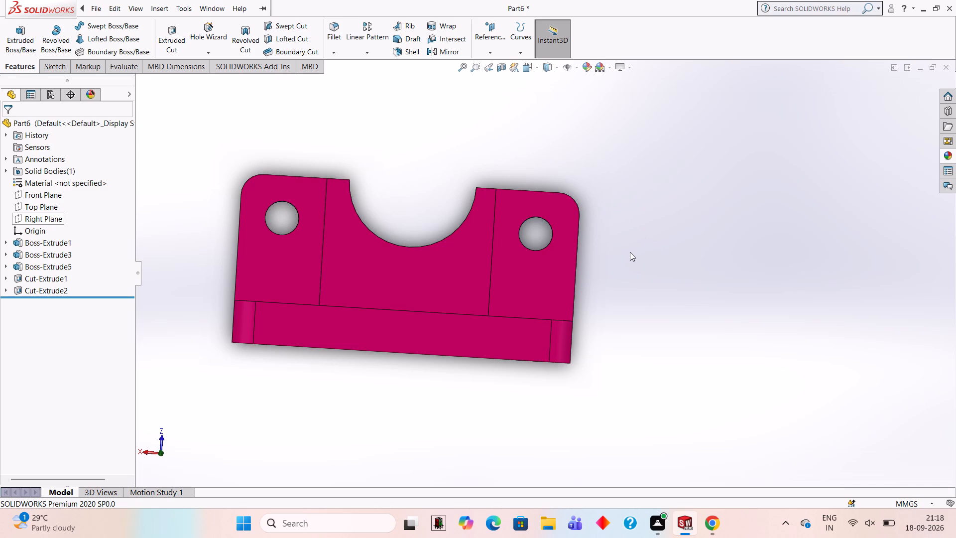
middle_click_drag(618, 258, 595, 261)
middle_click_drag(595, 261, 628, 280)
middle_click_drag(763, 265, 770, 337)
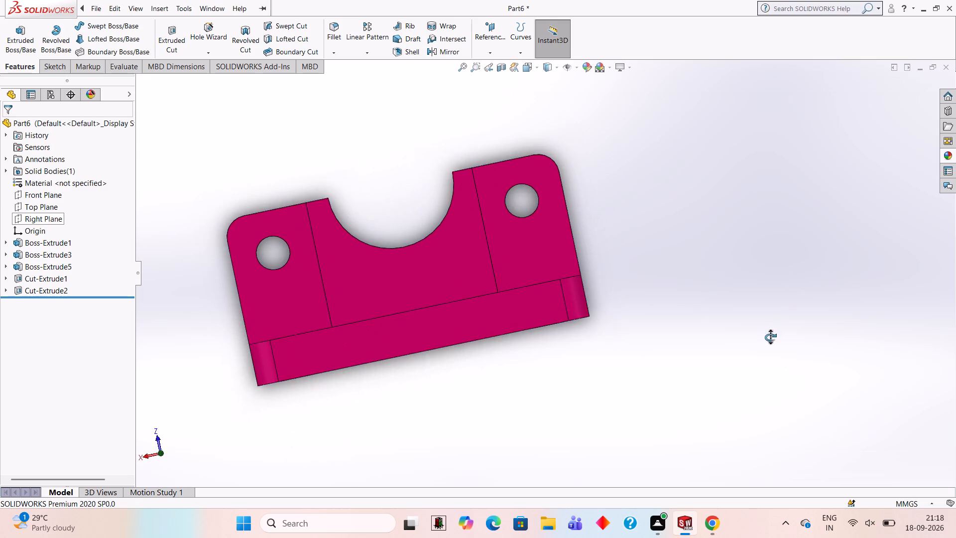
middle_click_drag(770, 337, 898, 275)
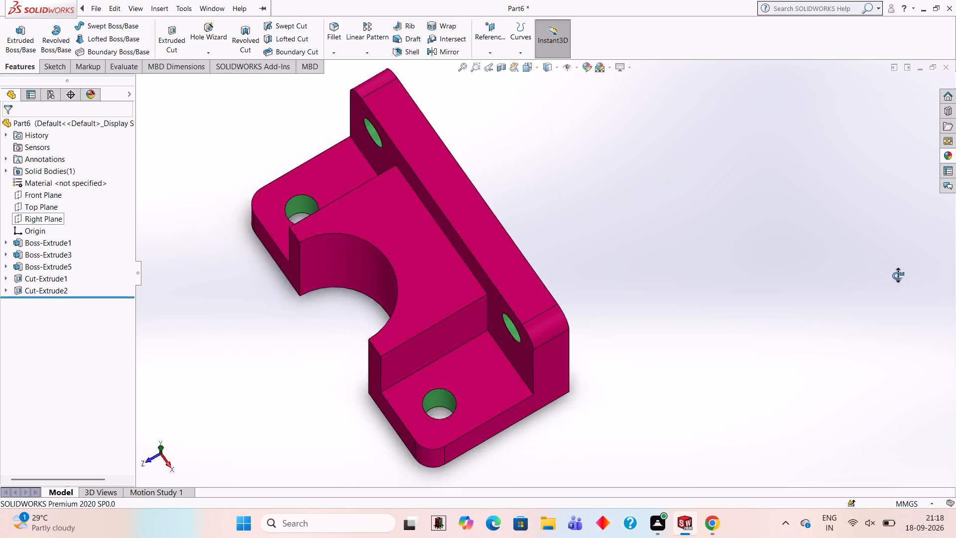
middle_click_drag(898, 275, 594, 280)
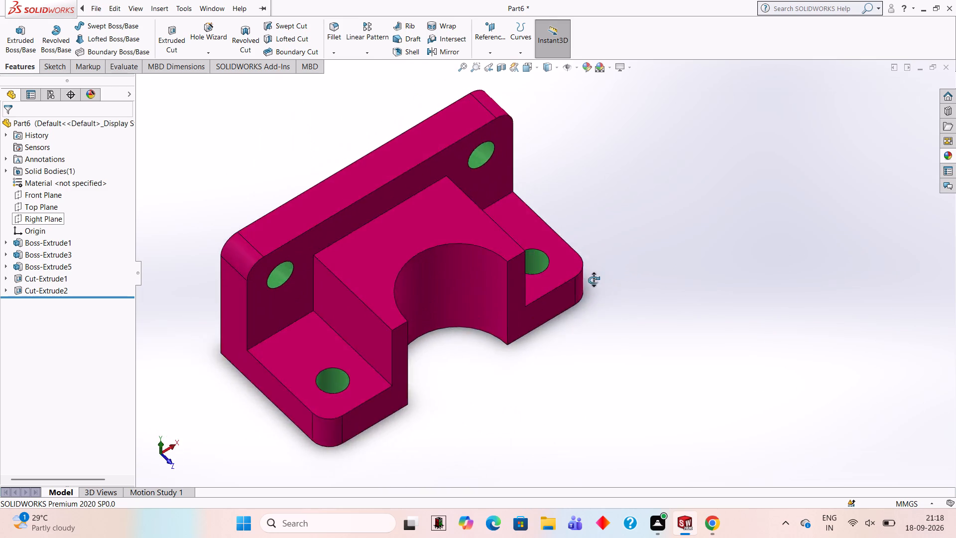
middle_click_drag(594, 280, 730, 403)
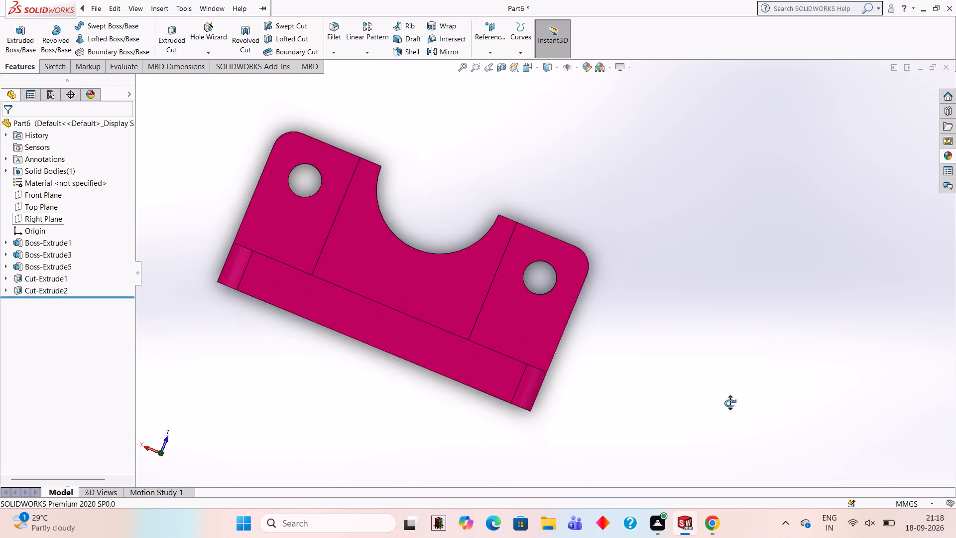
middle_click_drag(730, 403, 737, 407)
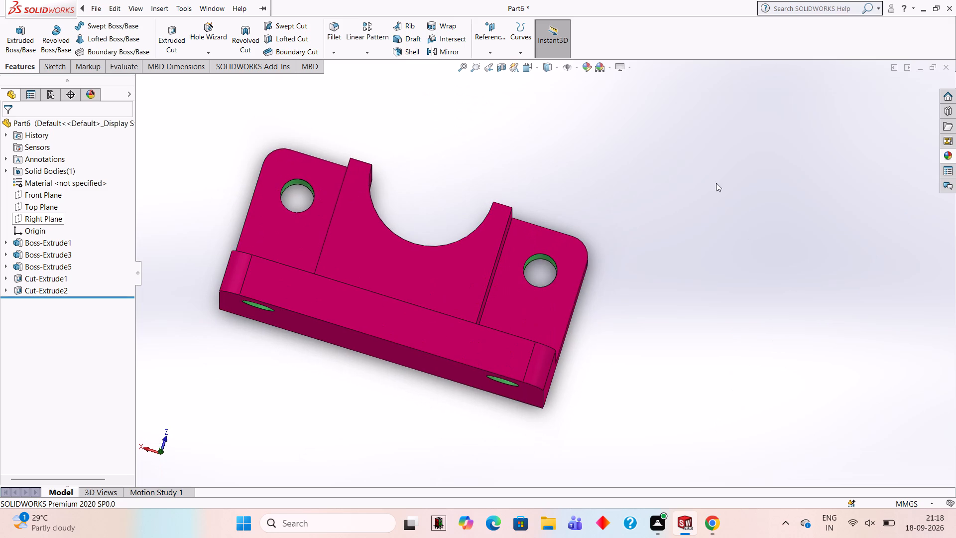
middle_click_drag(706, 170, 729, 312)
scroll(706, 170, "down", 1)
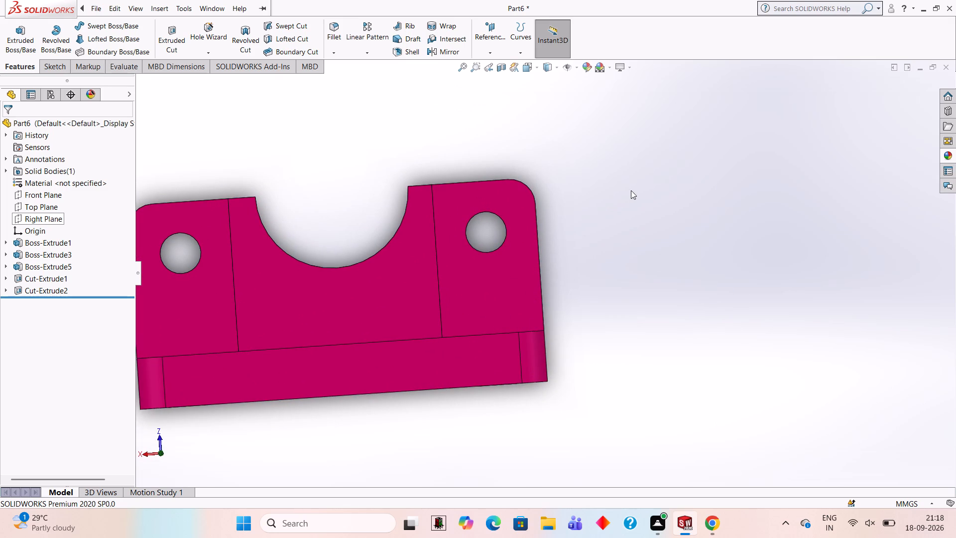
middle_click_drag(644, 174, 455, 162)
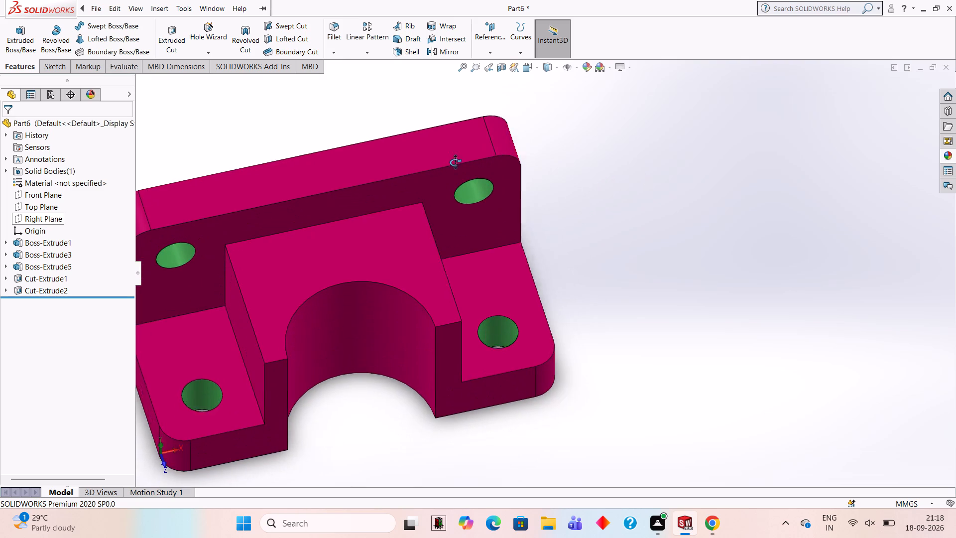
middle_click_drag(455, 162, 541, 251)
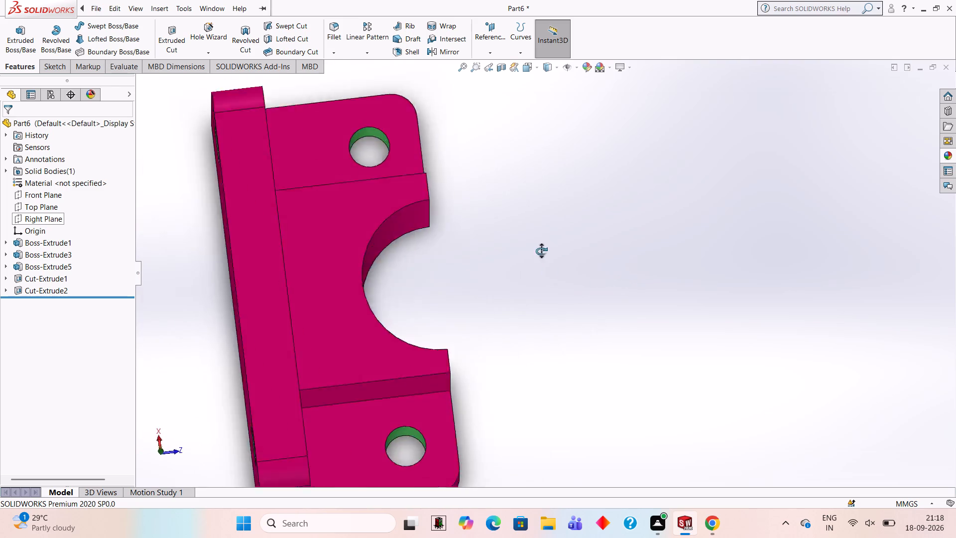
middle_click_drag(541, 251, 575, 304)
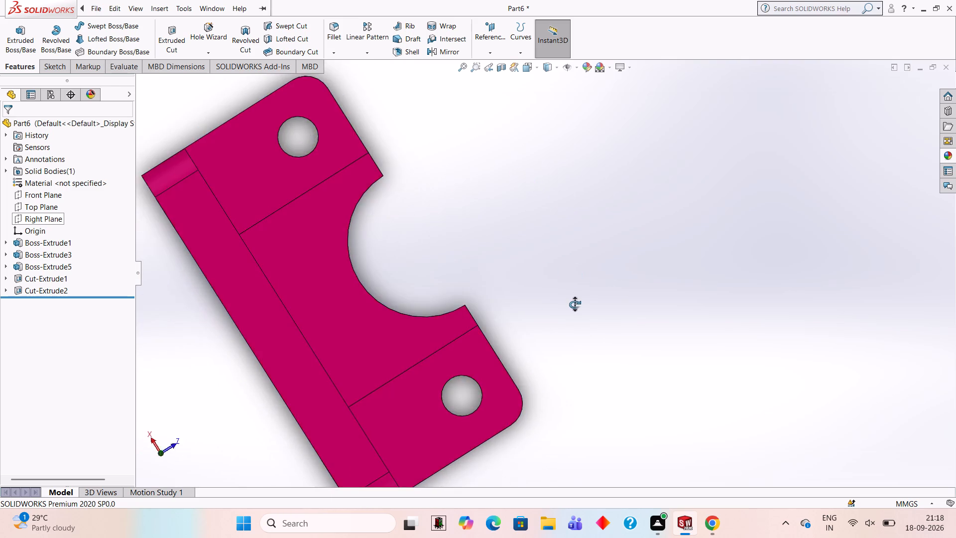
middle_click_drag(575, 304, 434, 174)
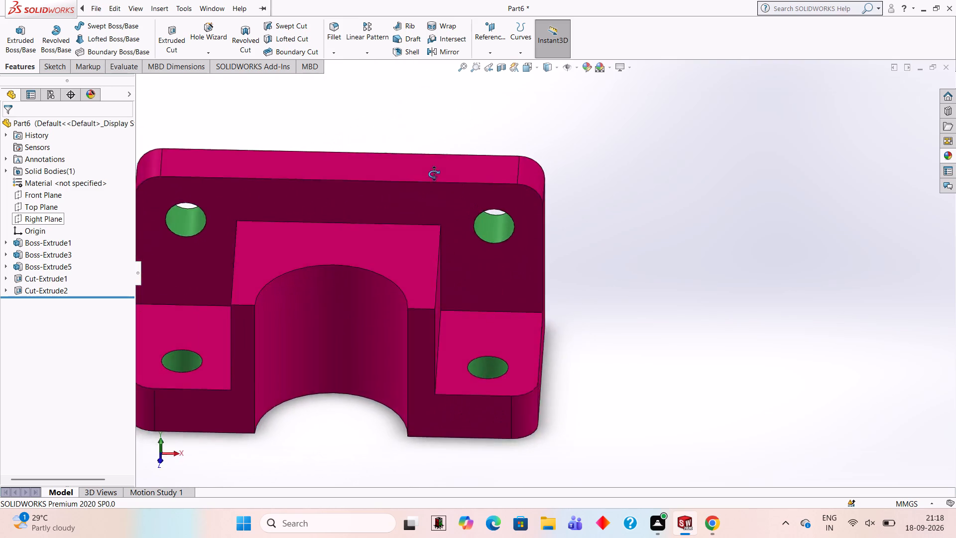
middle_click_drag(434, 174, 643, 405)
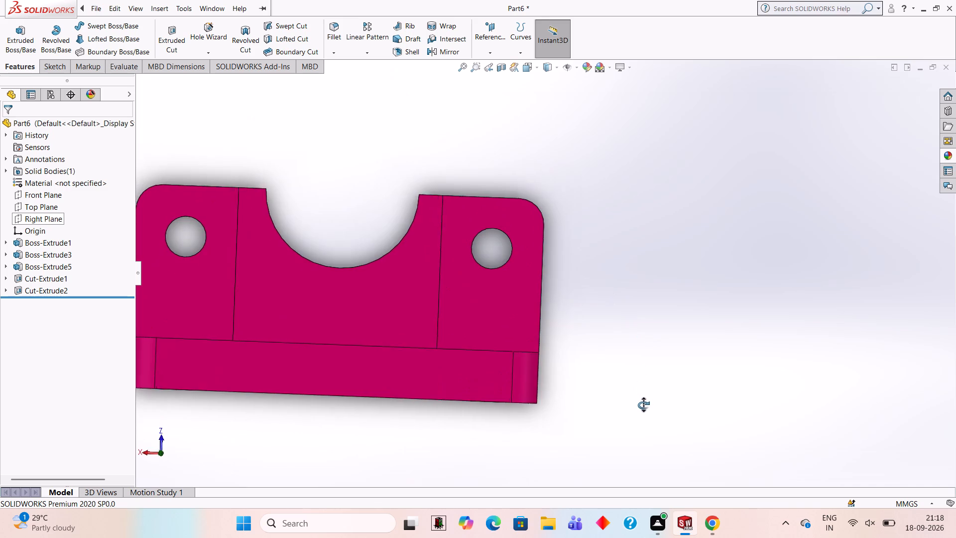
middle_click_drag(643, 405, 659, 415)
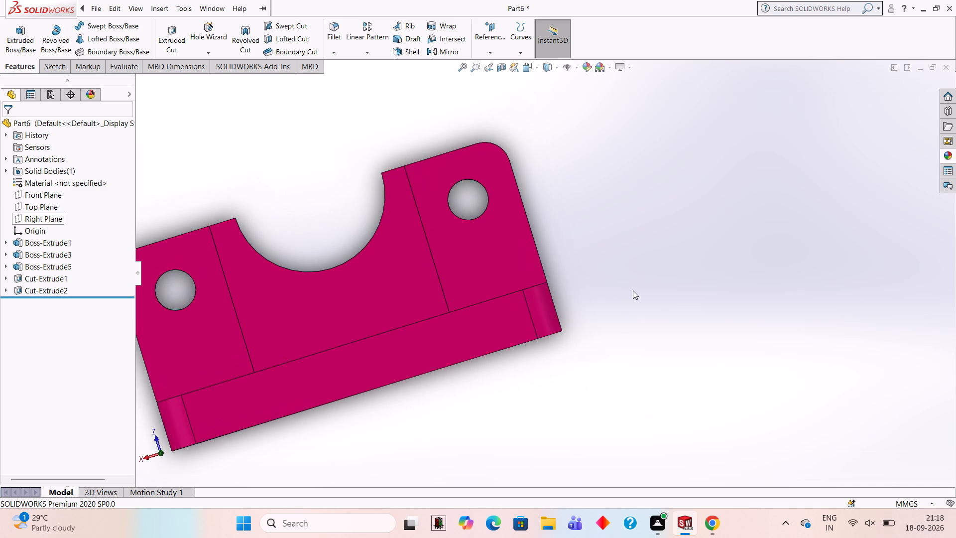
middle_click_drag(745, 203, 632, 103)
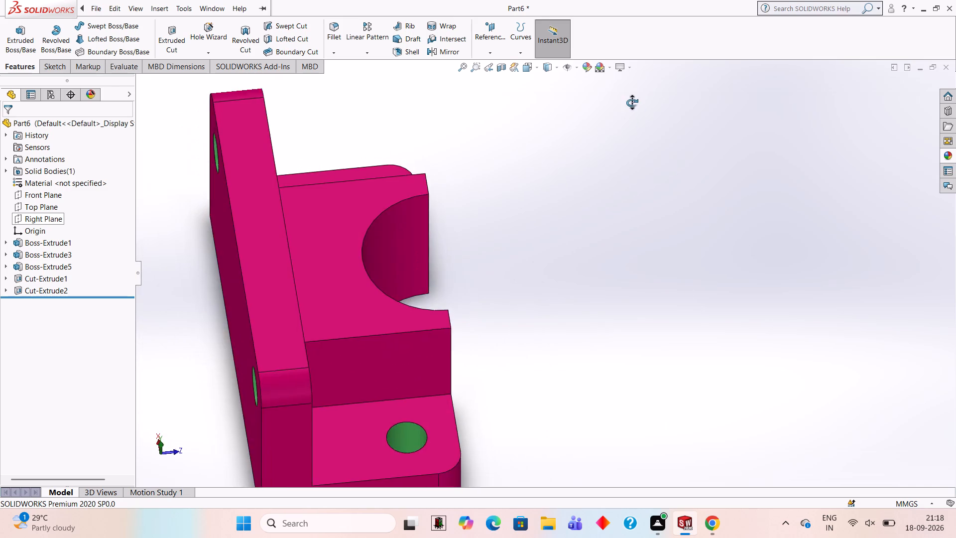
middle_click_drag(632, 103, 654, 101)
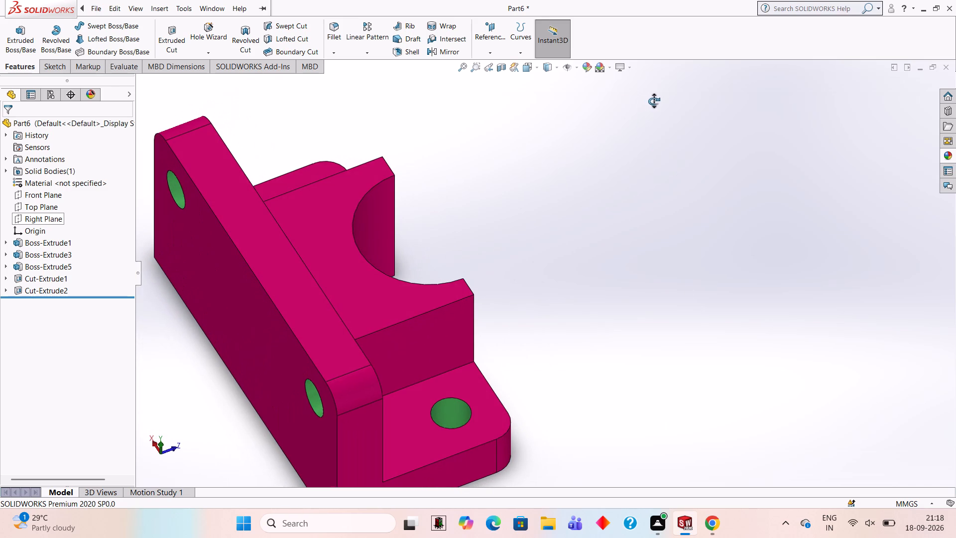
Examine the coloured bracket from the back and above, checking the notched block, upright plate and green hole surfaces.
middle_click_drag(654, 101, 702, 132)
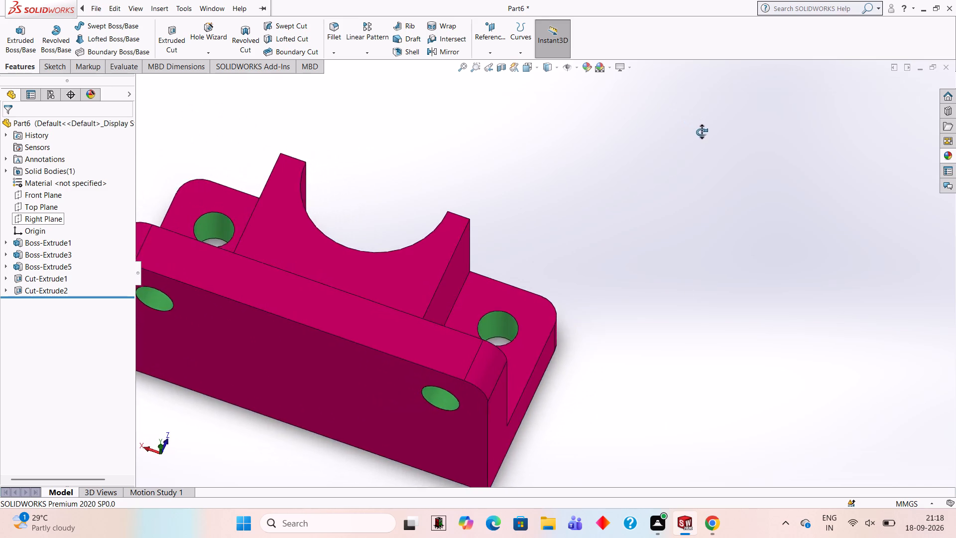
middle_click_drag(702, 132, 702, 244)
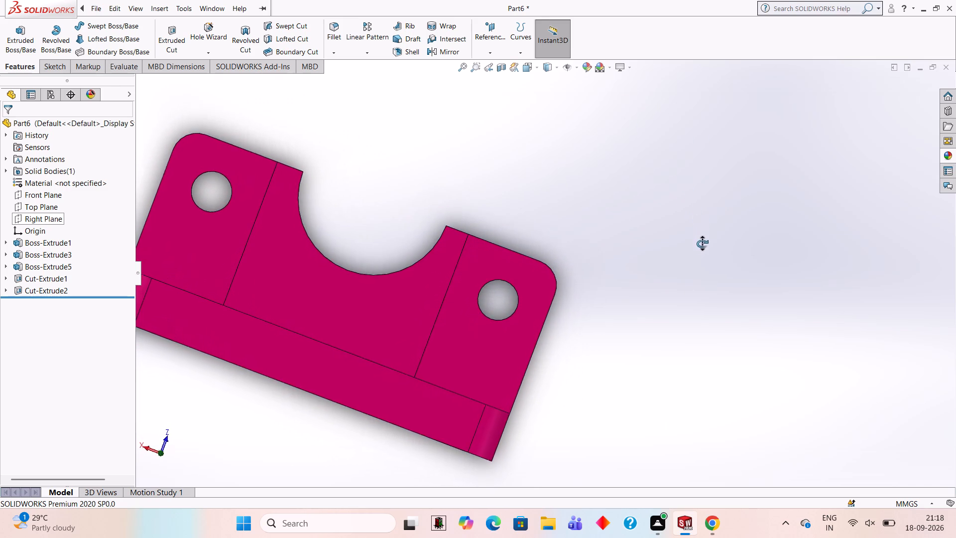
middle_click_drag(702, 244, 698, 259)
scroll(328, 242, "up", 1)
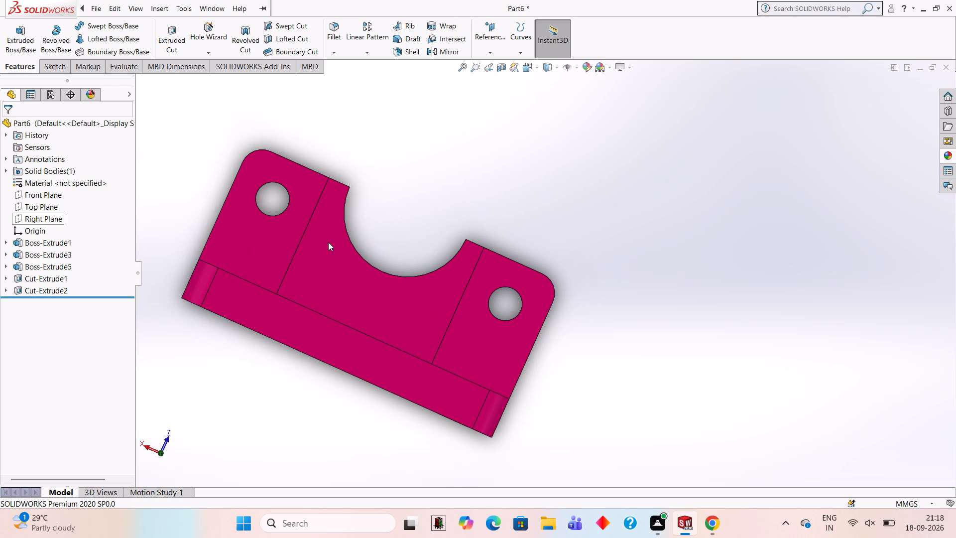
middle_click_drag(186, 180, 262, 203)
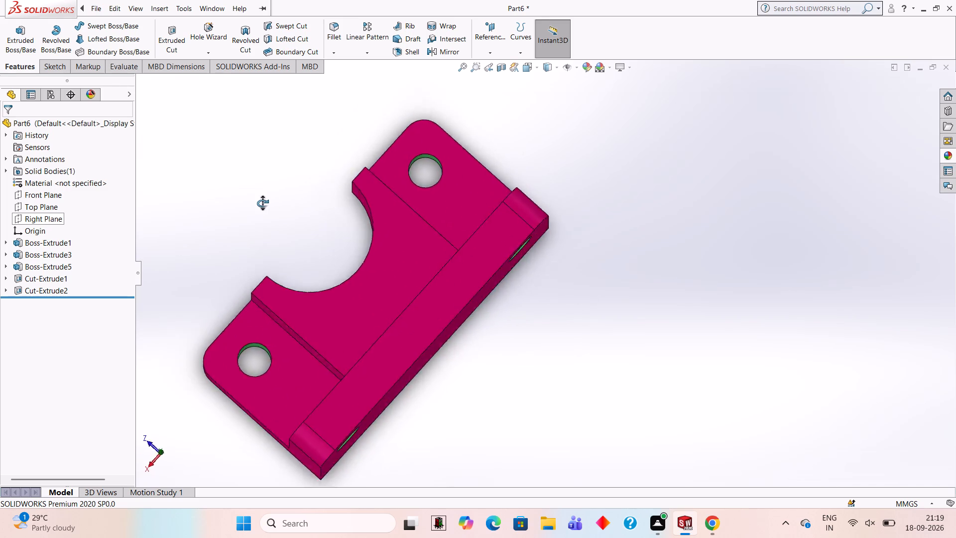
middle_click_drag(262, 203, 242, 178)
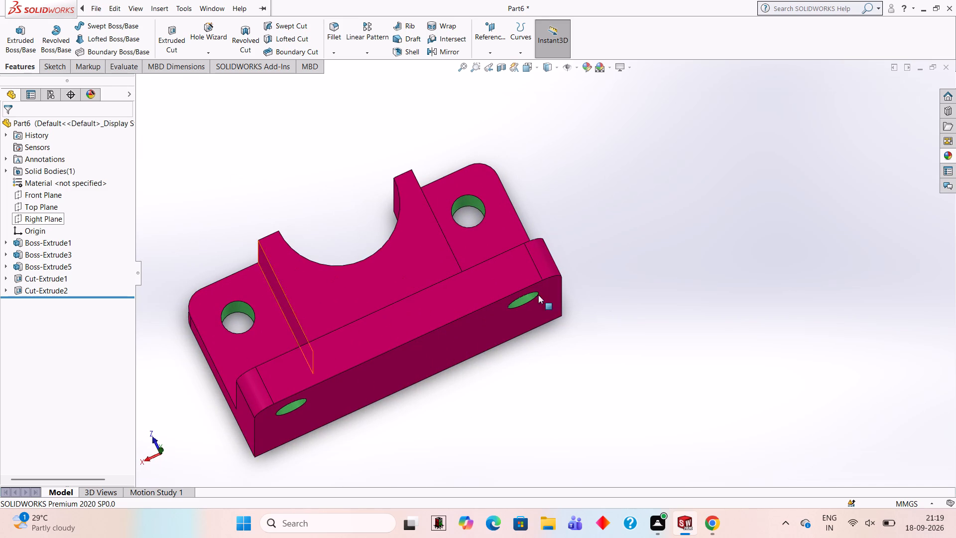
middle_click_drag(692, 264, 665, 253)
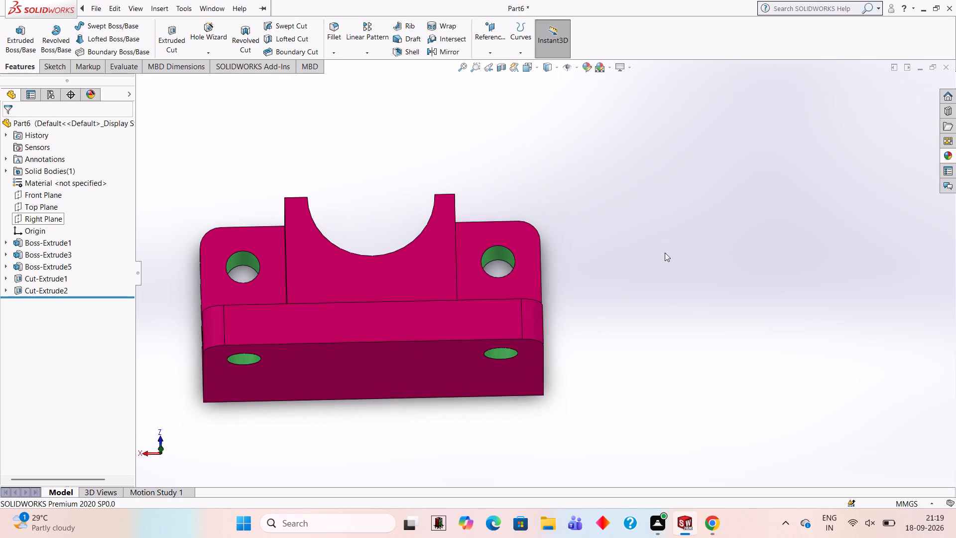
middle_click_drag(672, 255, 673, 305)
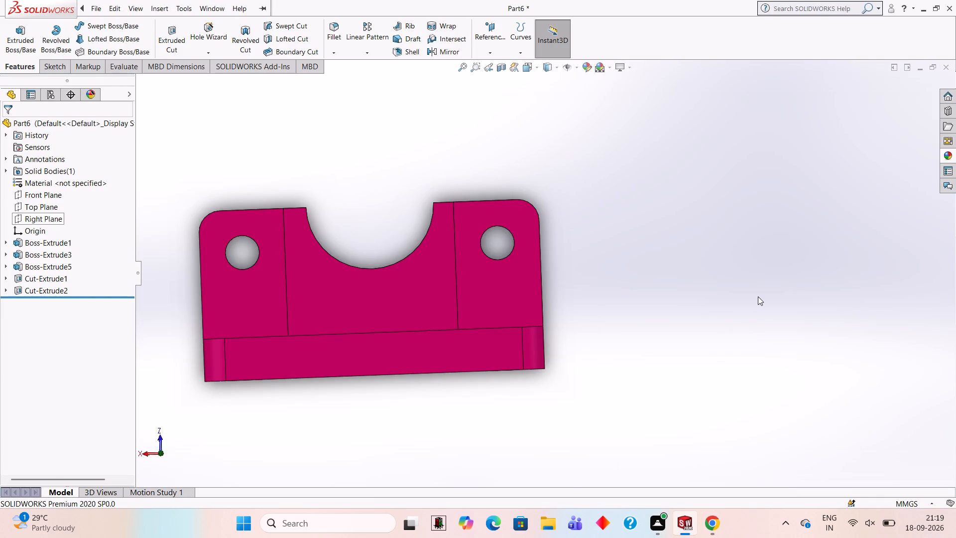
Save the bracket as an Adobe Portable Document Format (*.pdf) file named 393939 in the Documents folder.
key("ctrl+s")
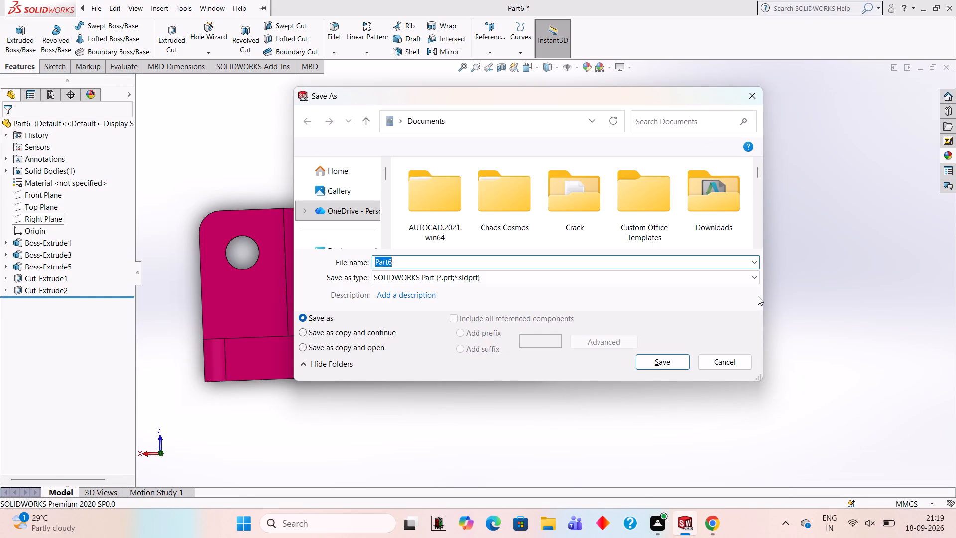
key("3")
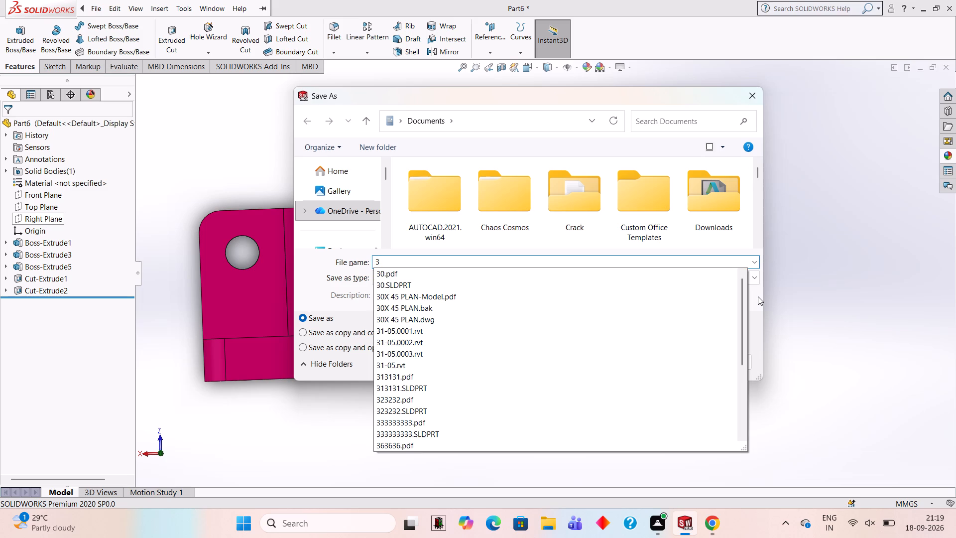
key("9")
type("3939")
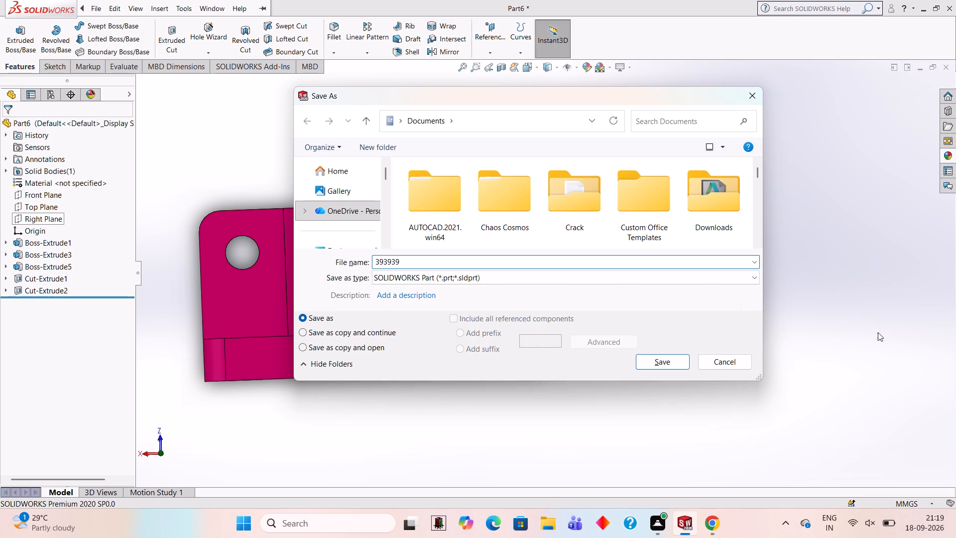
left_click(682, 277)
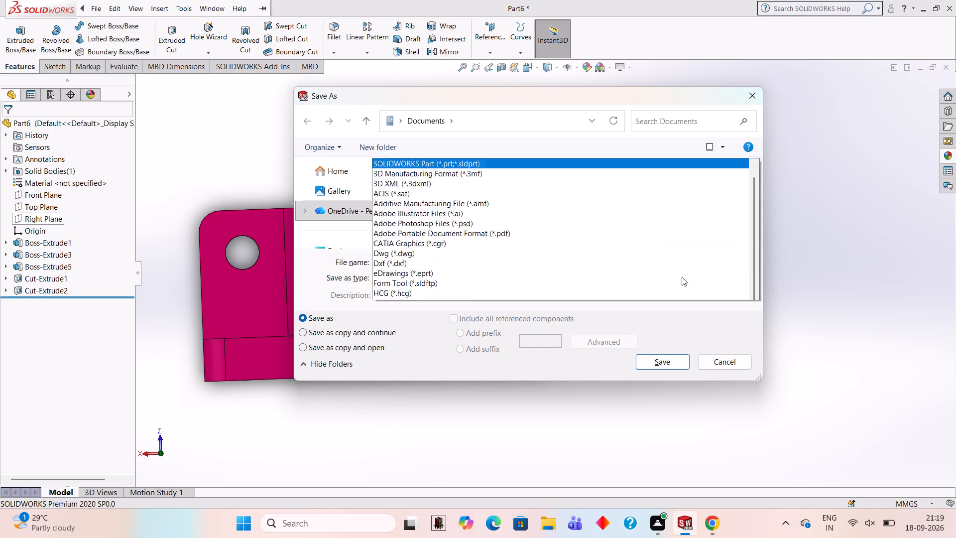
left_click(545, 74)
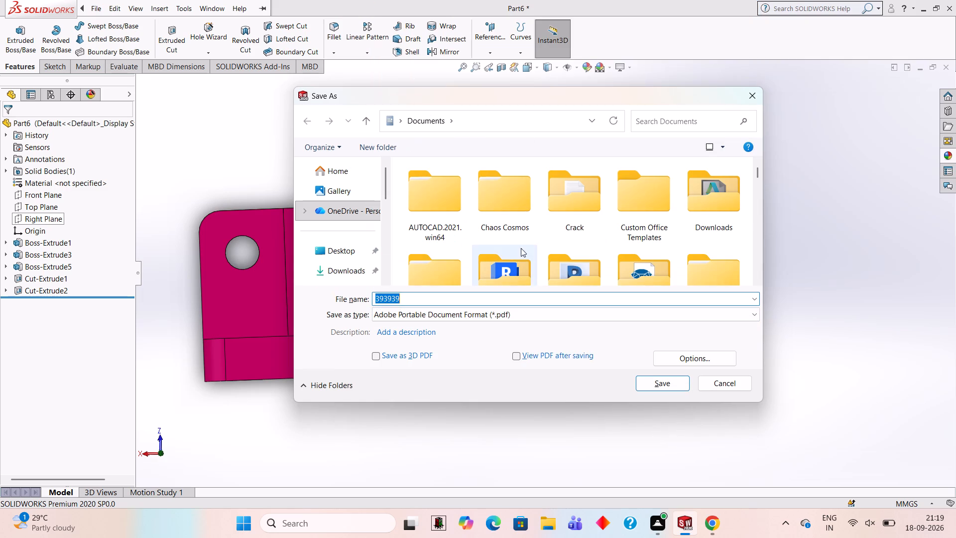
left_click(675, 389)
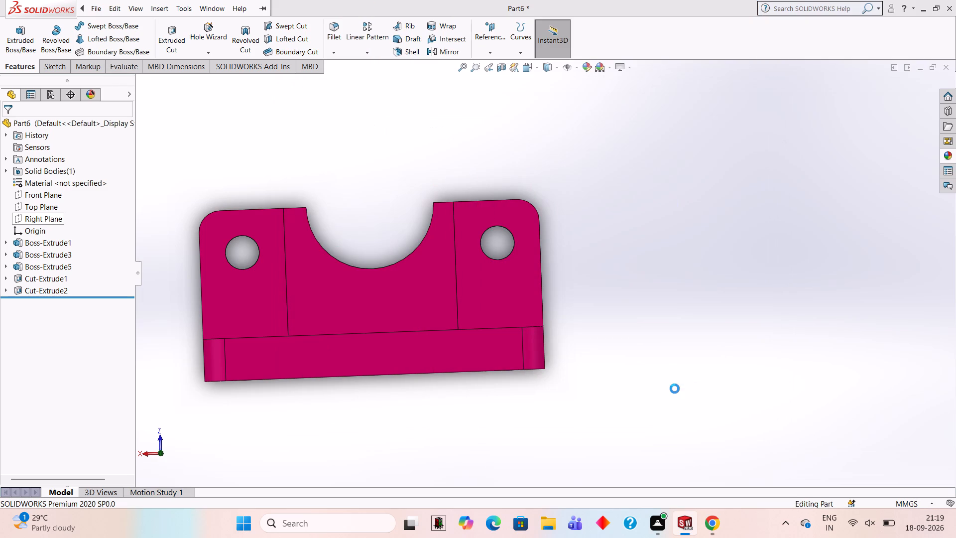